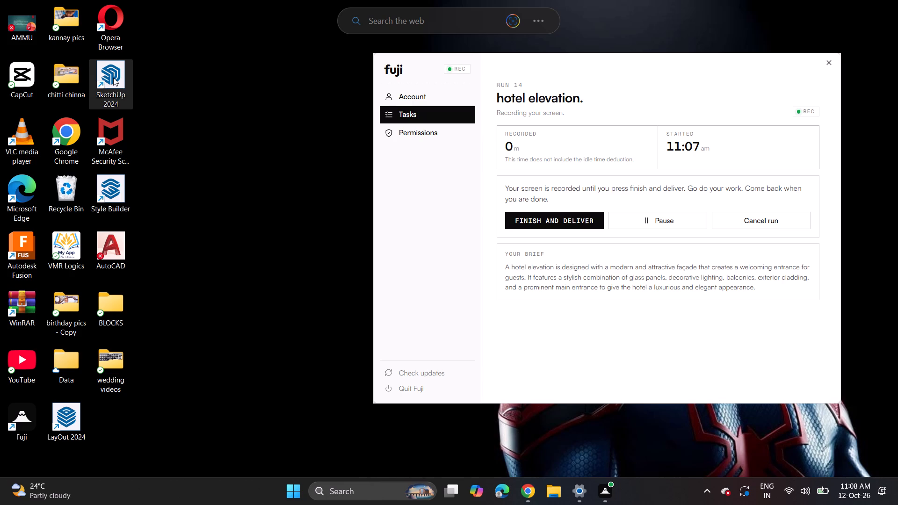
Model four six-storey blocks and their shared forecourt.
Launch SketchUp 2024 from the desktop and bring its welcome window to the front.
double_click(113, 78)
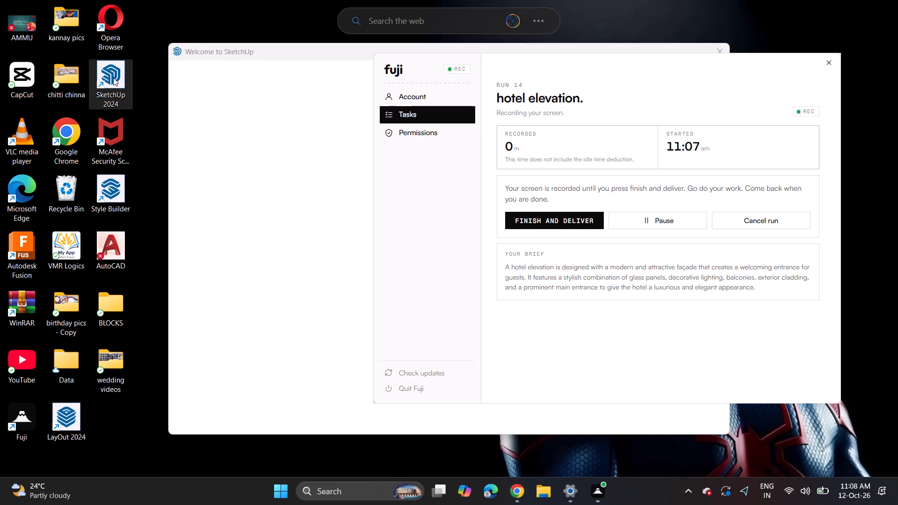
click(297, 84)
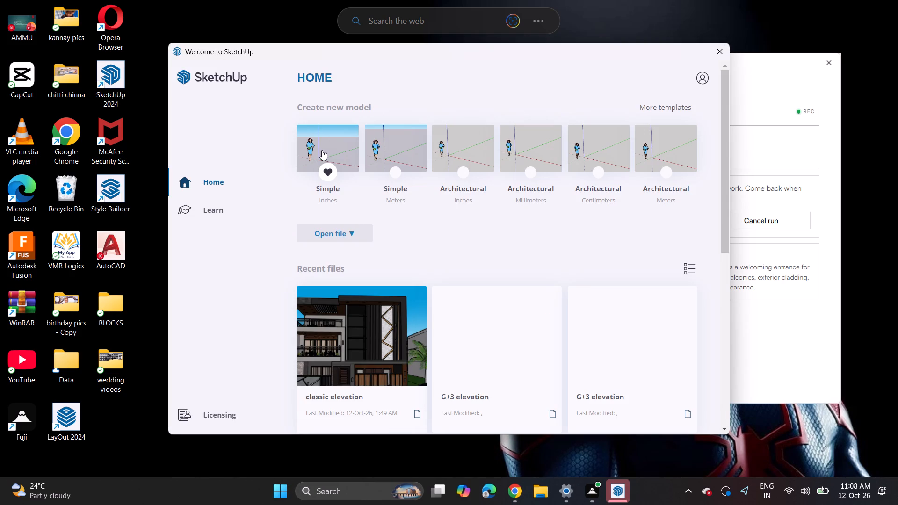
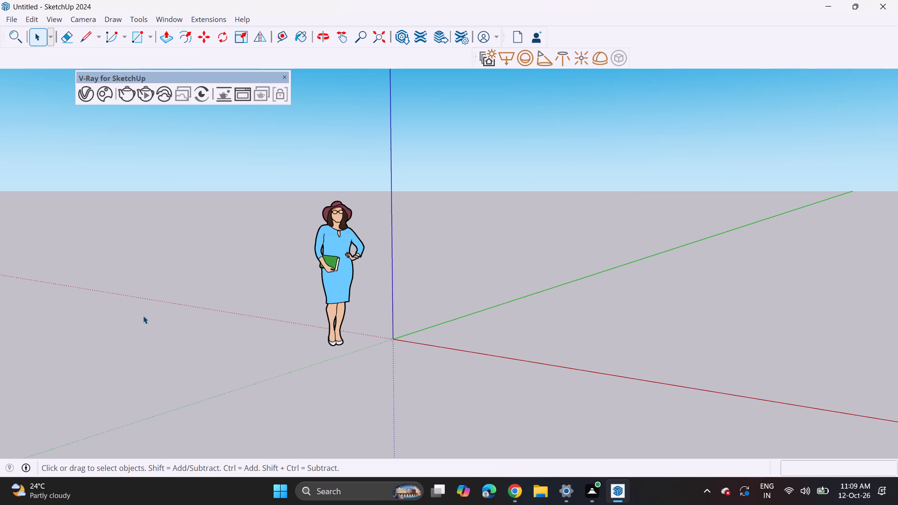
Draw a rectangle about 18' 8" by 42' 11" on the ground plane beside the origin, in the positive red-green quadrant.
middle_drag(333, 348, 529, 347)
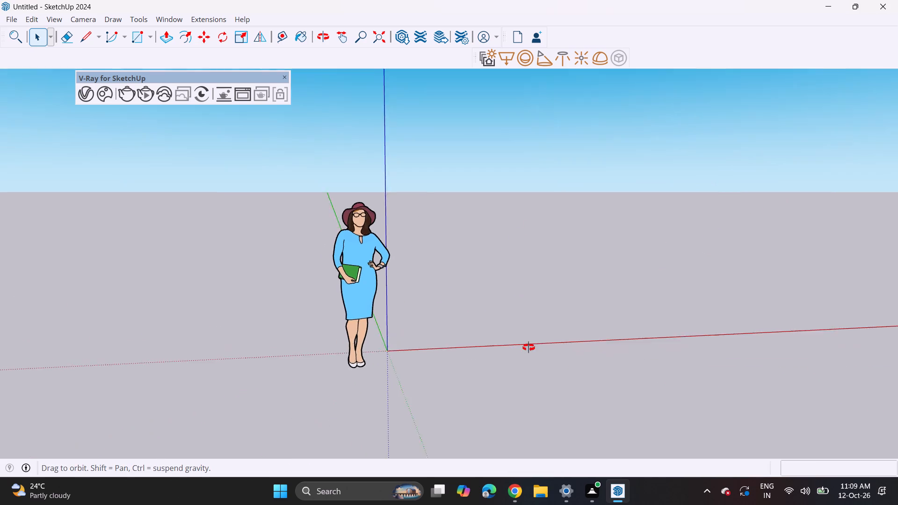
middle_drag(529, 347, 429, 352)
middle_drag(450, 343, 490, 340)
middle_drag(458, 346, 495, 336)
middle_drag(543, 303, 366, 364)
middle_drag(347, 368, 417, 334)
middle_drag(448, 326, 333, 418)
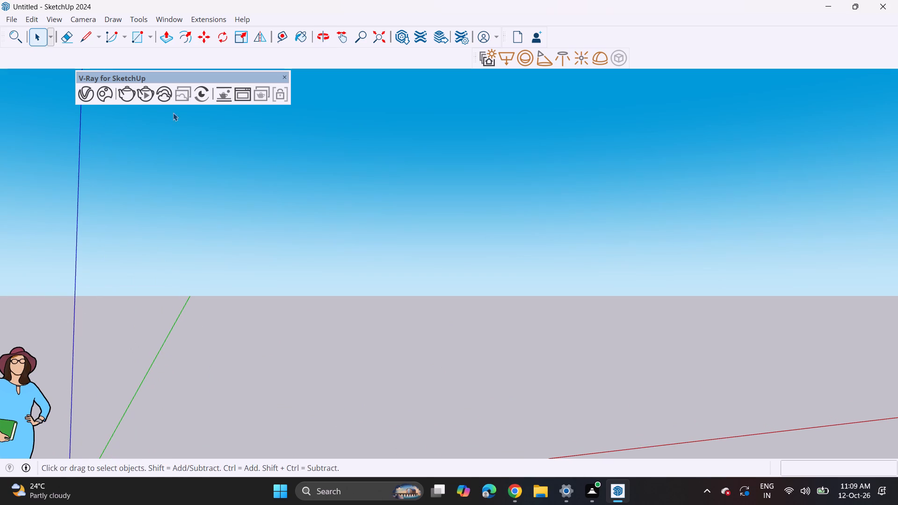
click(136, 39)
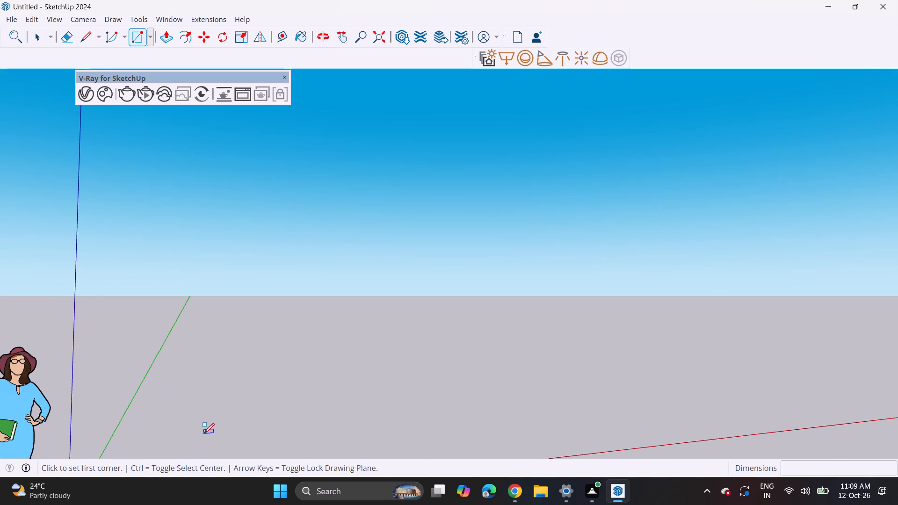
click(224, 443)
middle_drag(395, 361, 355, 429)
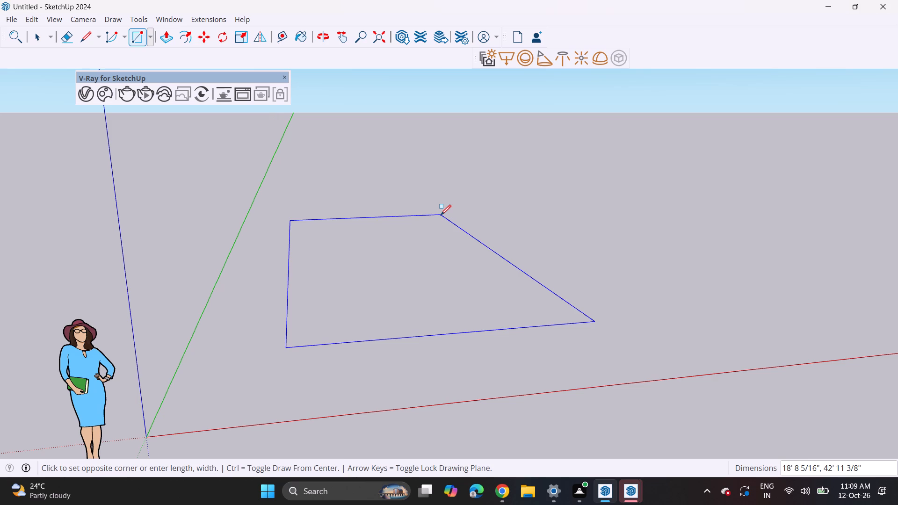
click(441, 215)
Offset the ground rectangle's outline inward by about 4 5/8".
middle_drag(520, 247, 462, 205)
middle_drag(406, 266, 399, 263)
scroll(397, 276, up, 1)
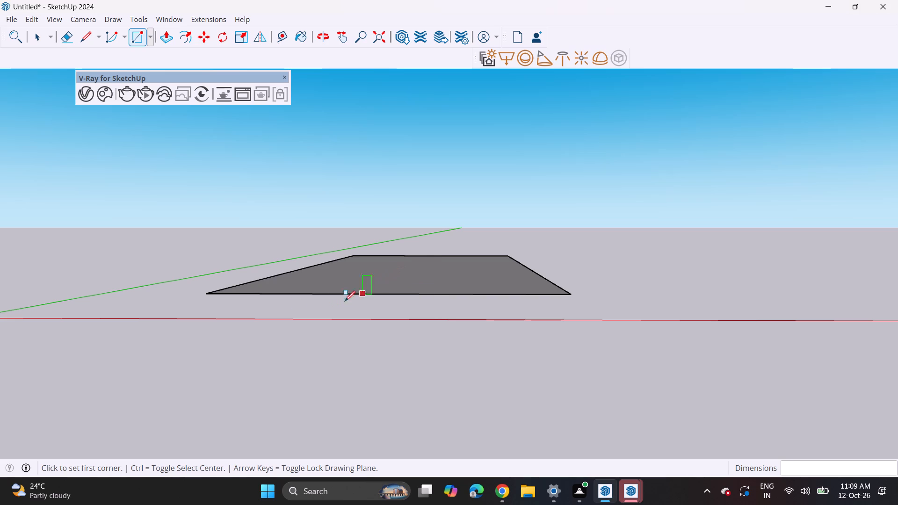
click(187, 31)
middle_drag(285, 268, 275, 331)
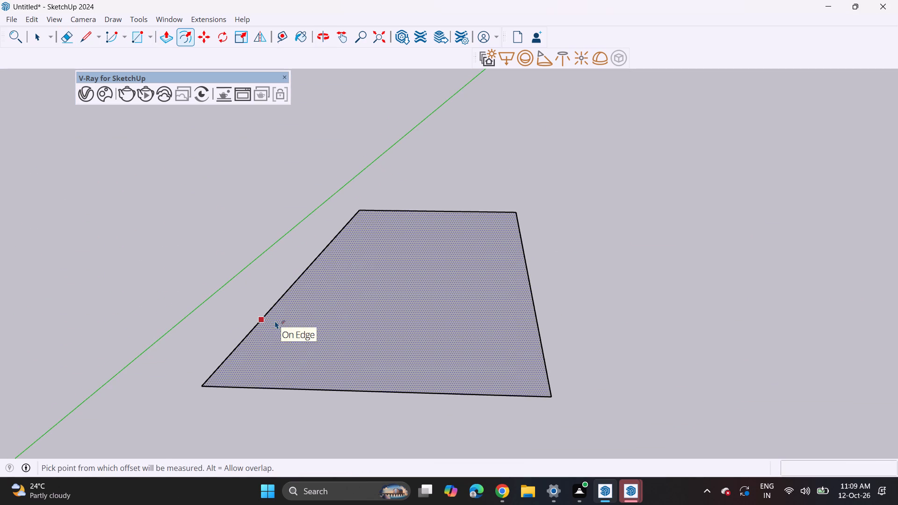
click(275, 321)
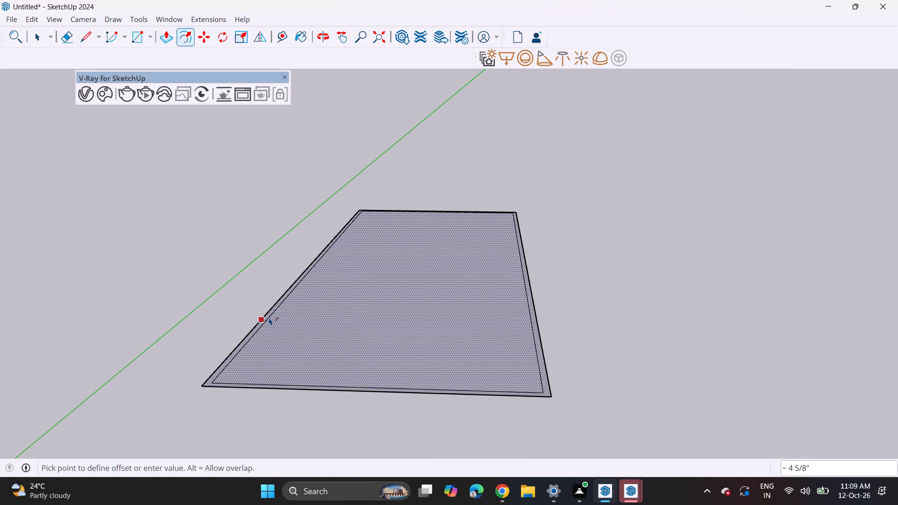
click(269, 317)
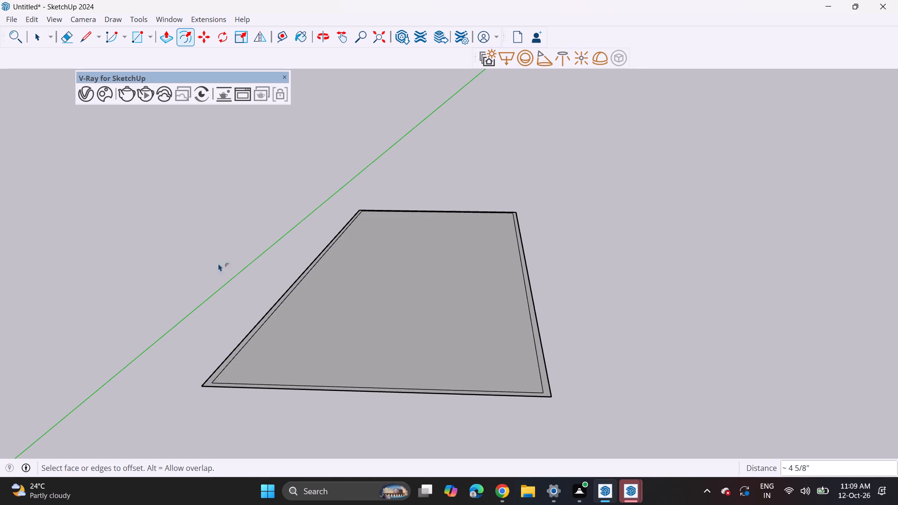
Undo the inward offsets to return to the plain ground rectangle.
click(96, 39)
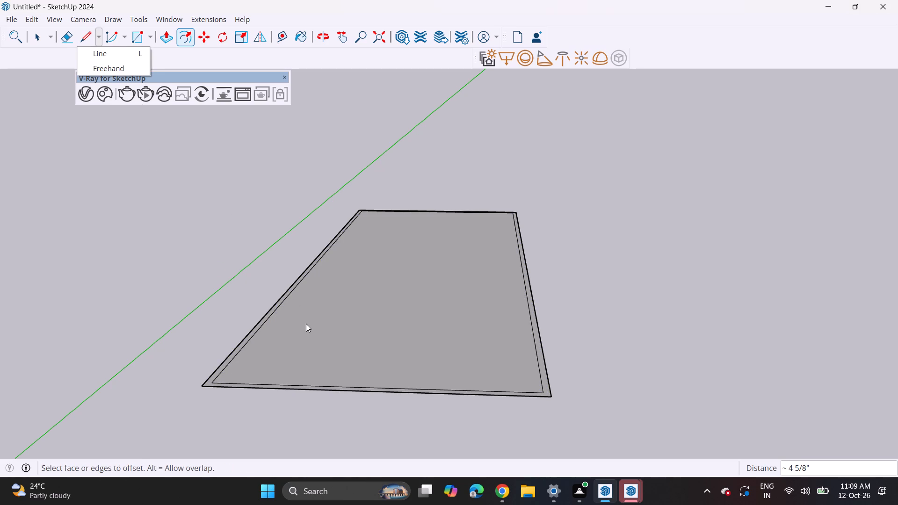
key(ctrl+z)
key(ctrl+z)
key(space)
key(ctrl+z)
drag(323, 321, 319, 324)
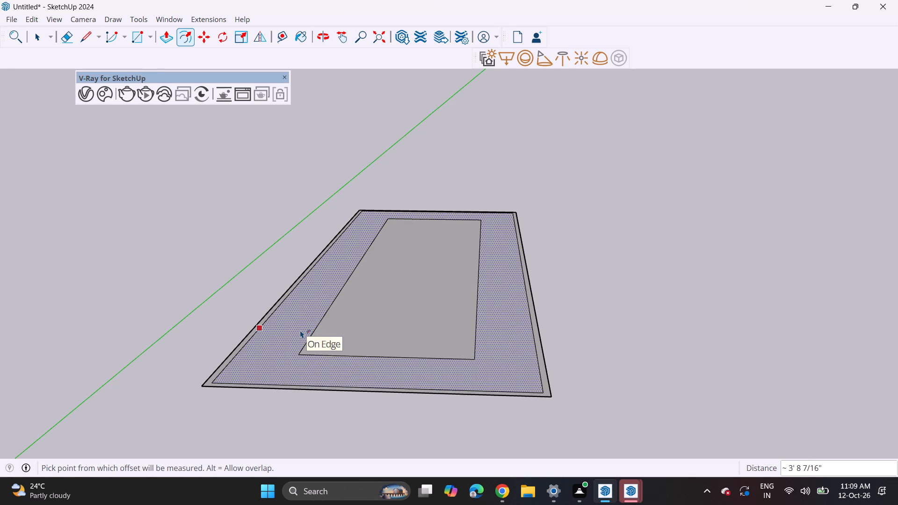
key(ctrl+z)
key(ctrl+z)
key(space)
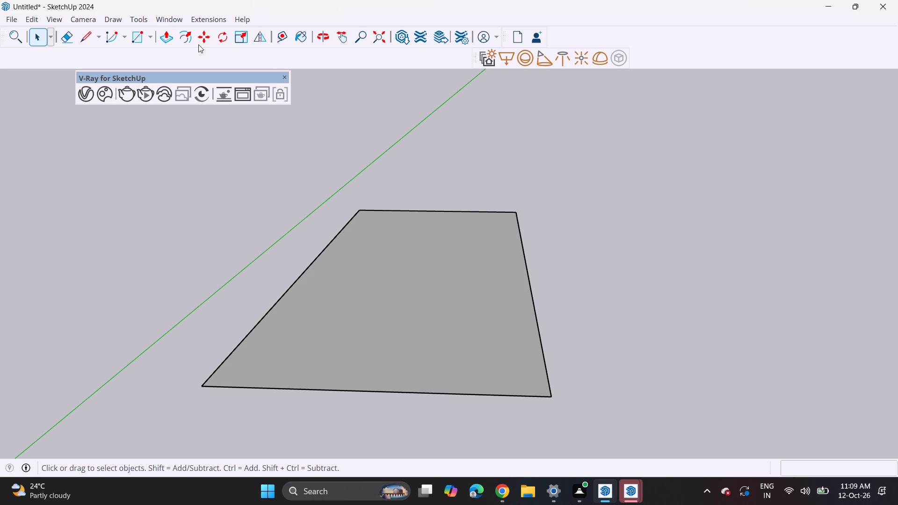
Push/Pull the ground rectangle up 6" to form the base slab.
click(208, 36)
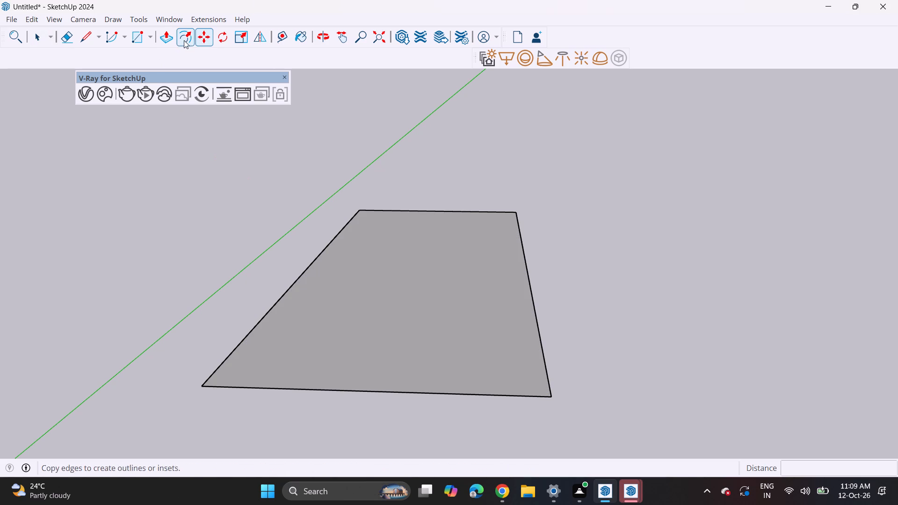
click(162, 43)
click(390, 359)
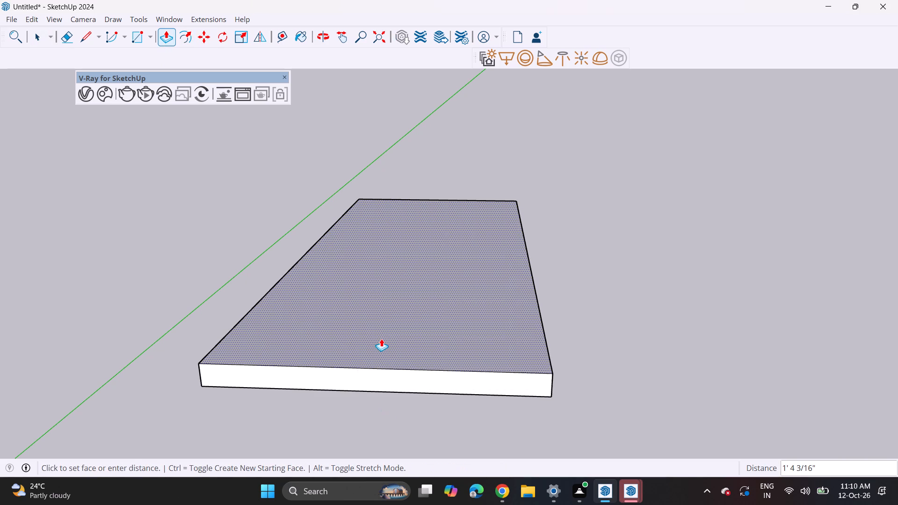
key(6)
key(Return)
Widen the base slab by pulling its long side face outward about 8' 4" along the red axis.
middle_drag(579, 329, 476, 297)
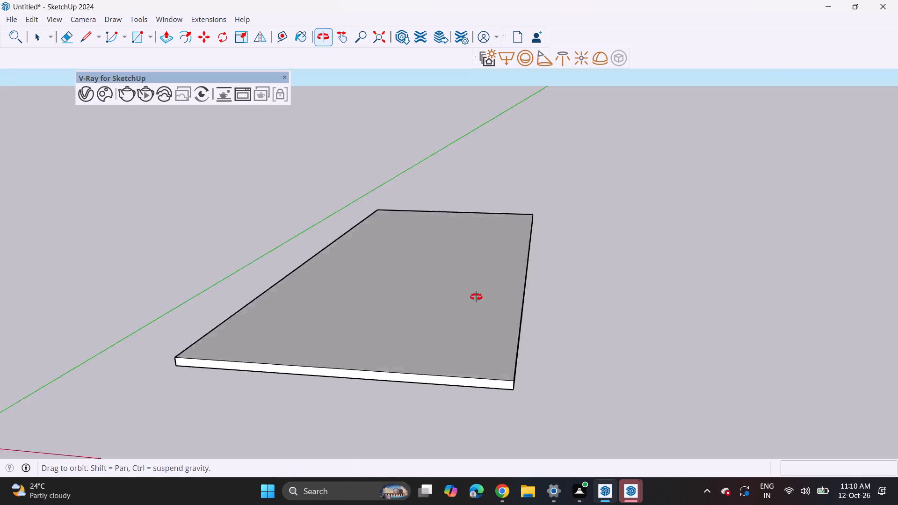
middle_drag(476, 297, 468, 289)
scroll(472, 309, up, 3)
click(366, 314)
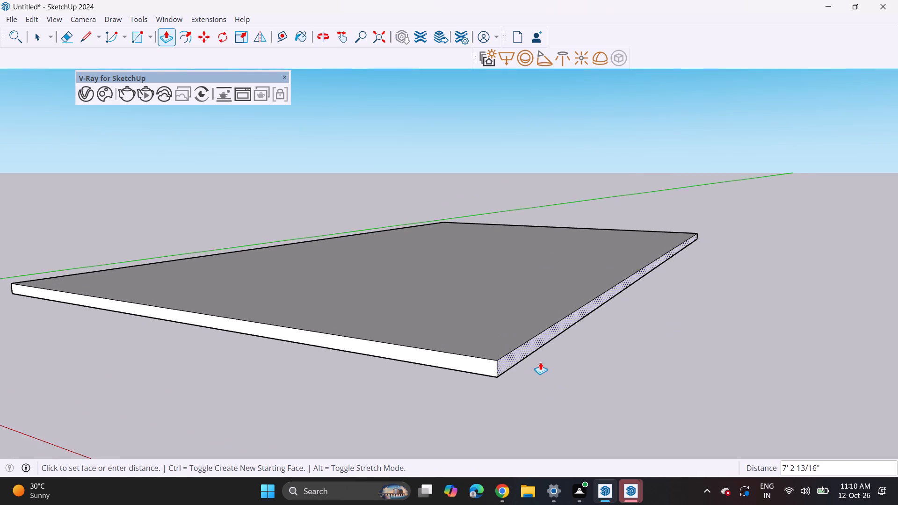
click(569, 362)
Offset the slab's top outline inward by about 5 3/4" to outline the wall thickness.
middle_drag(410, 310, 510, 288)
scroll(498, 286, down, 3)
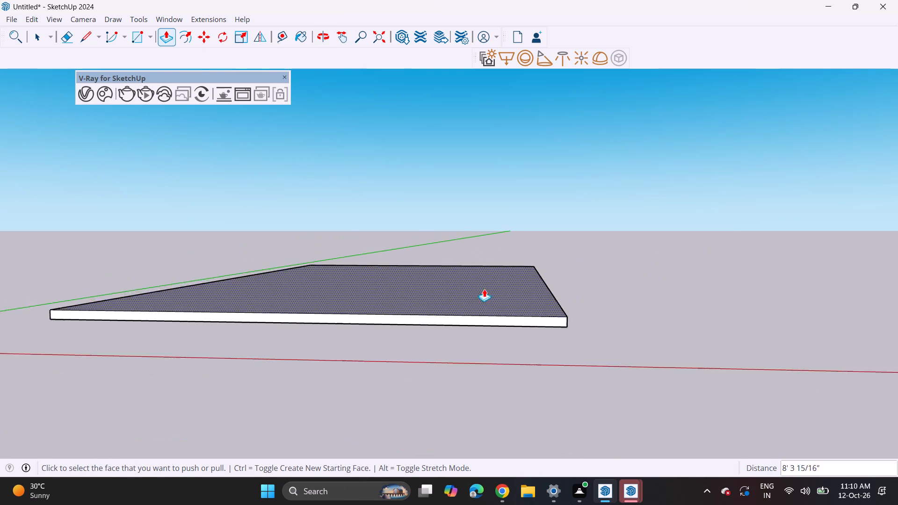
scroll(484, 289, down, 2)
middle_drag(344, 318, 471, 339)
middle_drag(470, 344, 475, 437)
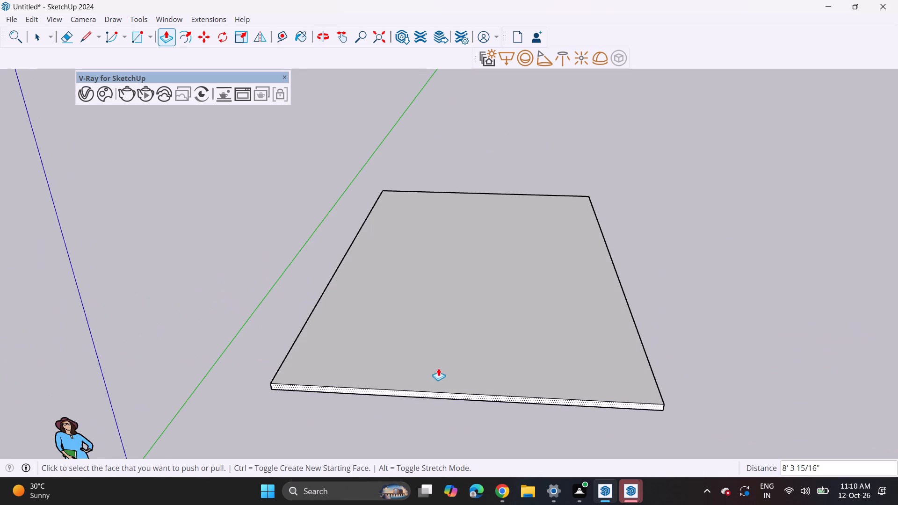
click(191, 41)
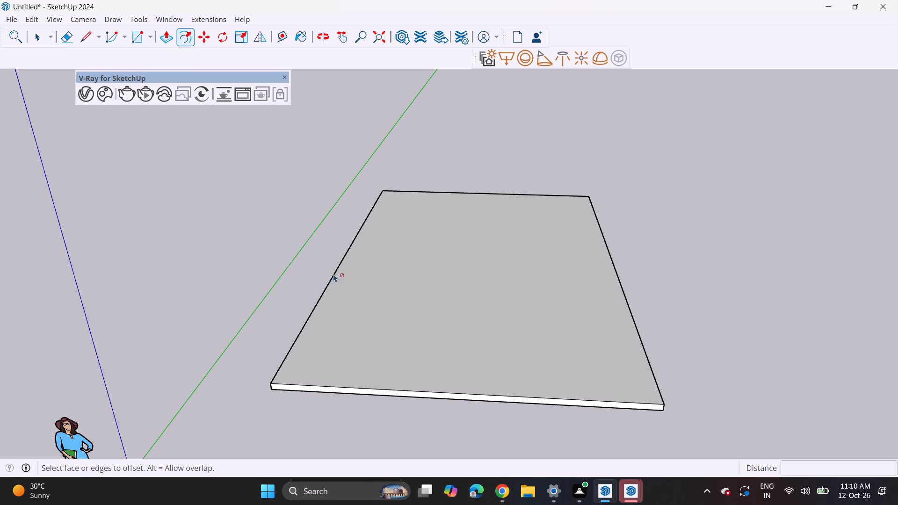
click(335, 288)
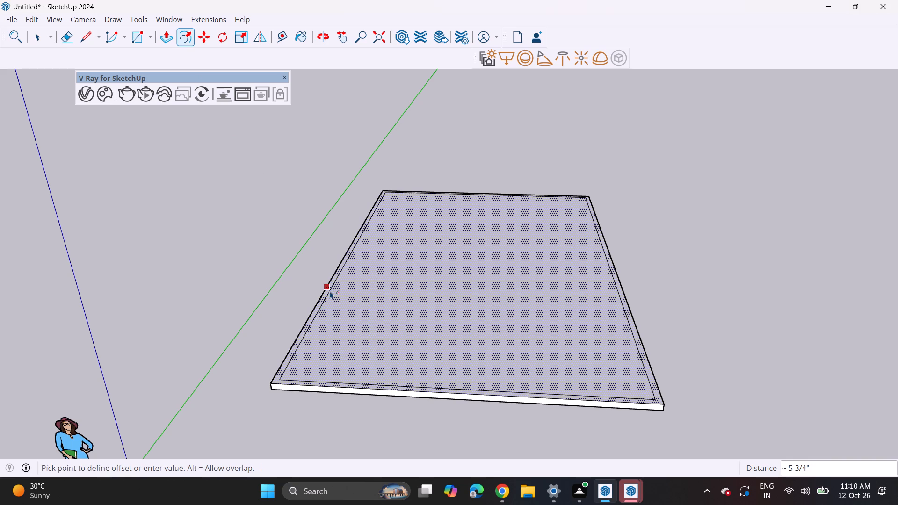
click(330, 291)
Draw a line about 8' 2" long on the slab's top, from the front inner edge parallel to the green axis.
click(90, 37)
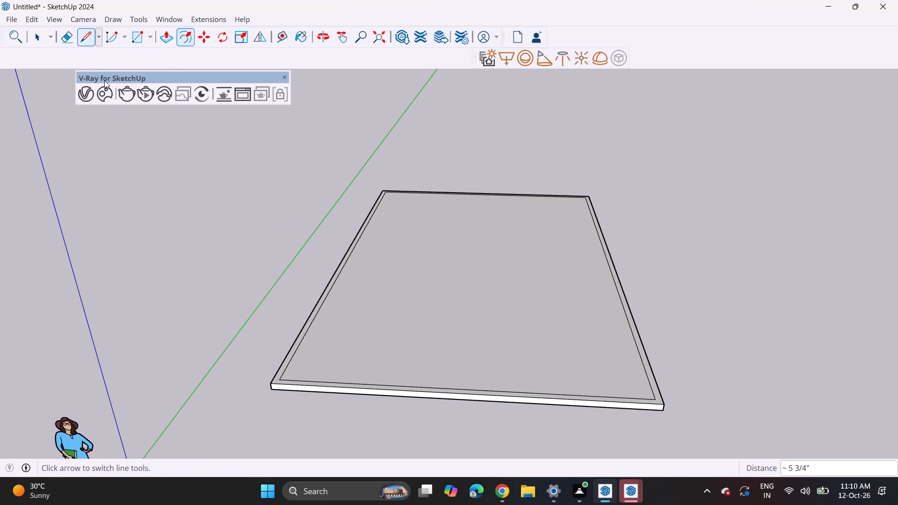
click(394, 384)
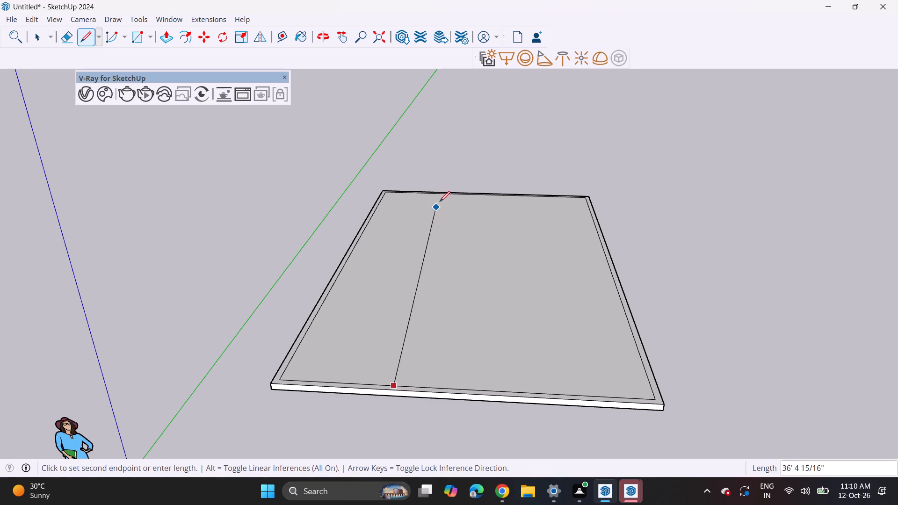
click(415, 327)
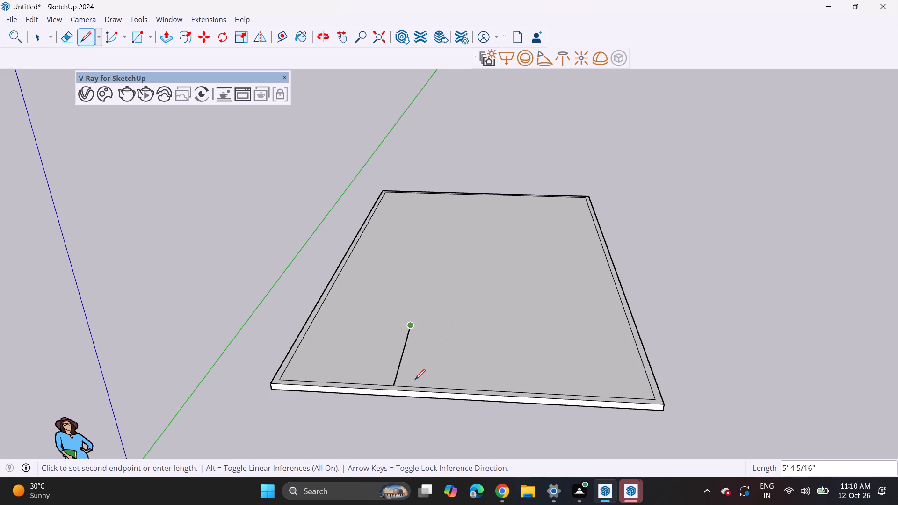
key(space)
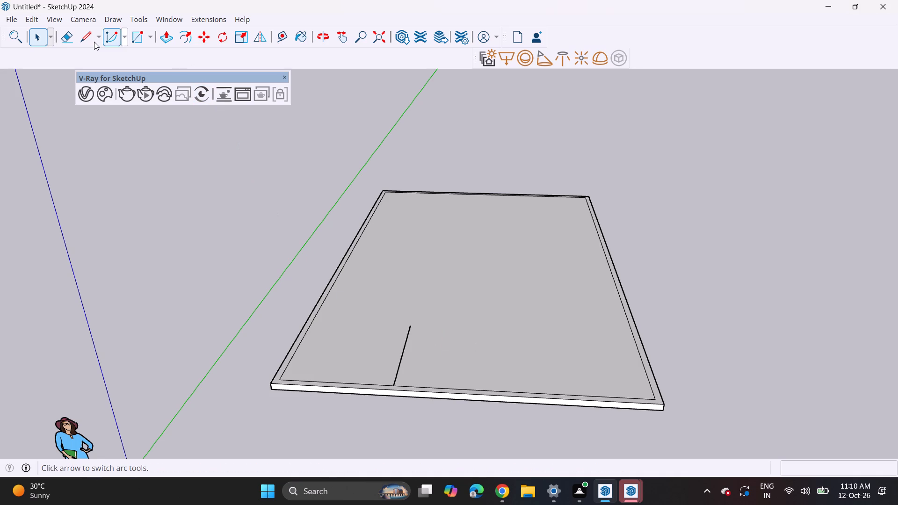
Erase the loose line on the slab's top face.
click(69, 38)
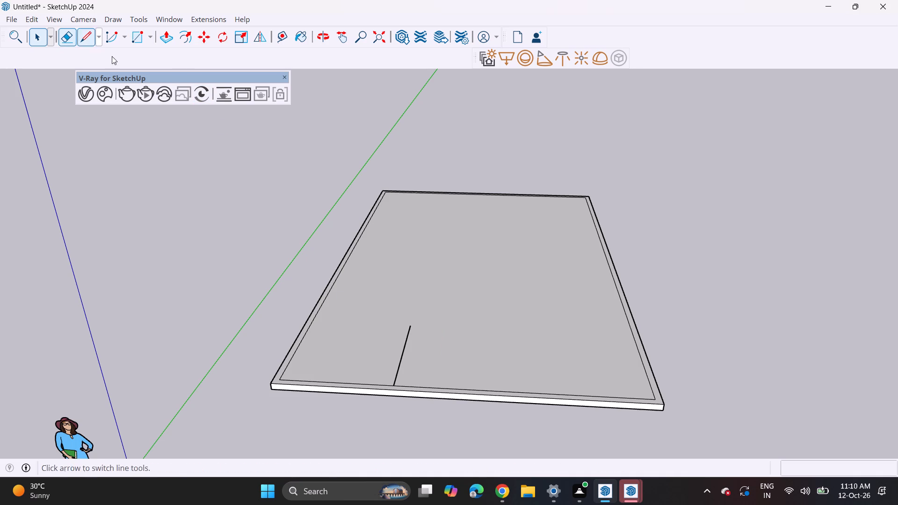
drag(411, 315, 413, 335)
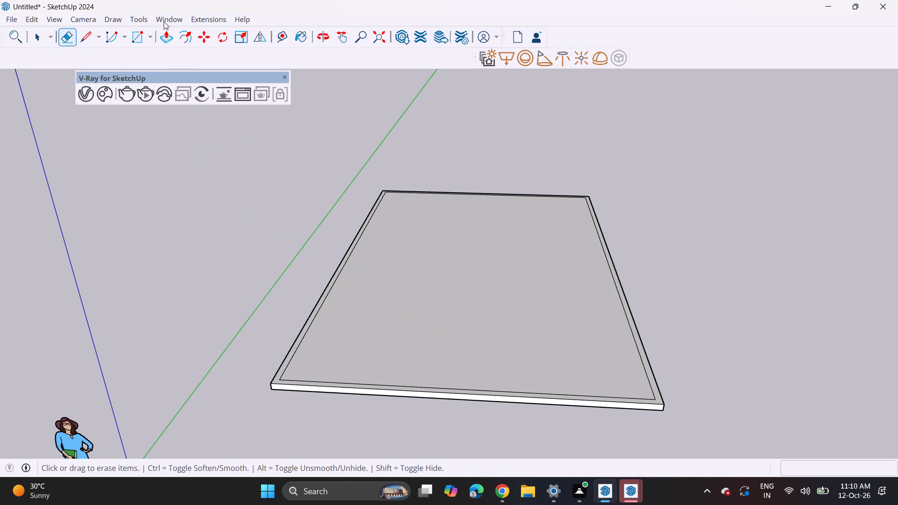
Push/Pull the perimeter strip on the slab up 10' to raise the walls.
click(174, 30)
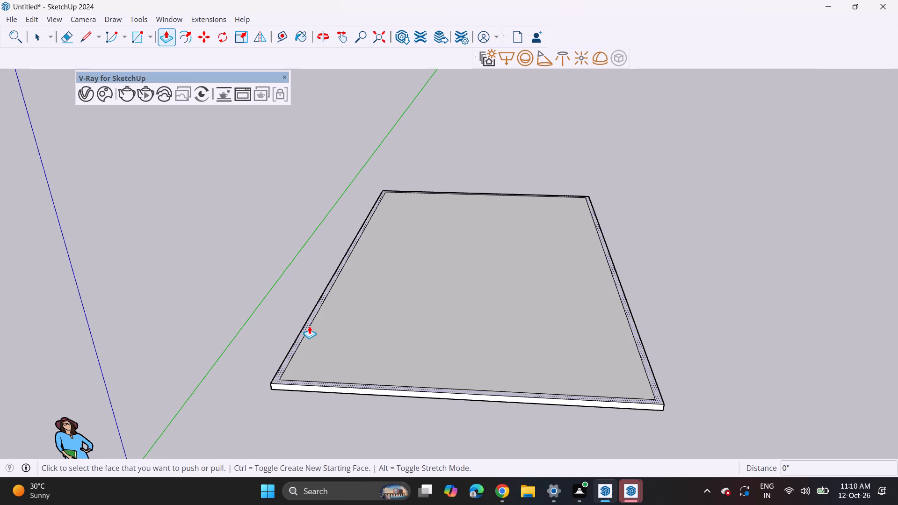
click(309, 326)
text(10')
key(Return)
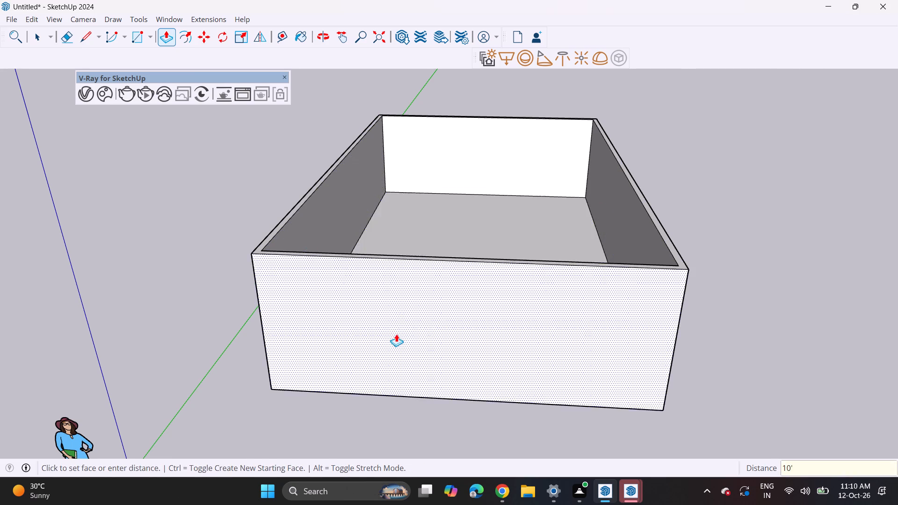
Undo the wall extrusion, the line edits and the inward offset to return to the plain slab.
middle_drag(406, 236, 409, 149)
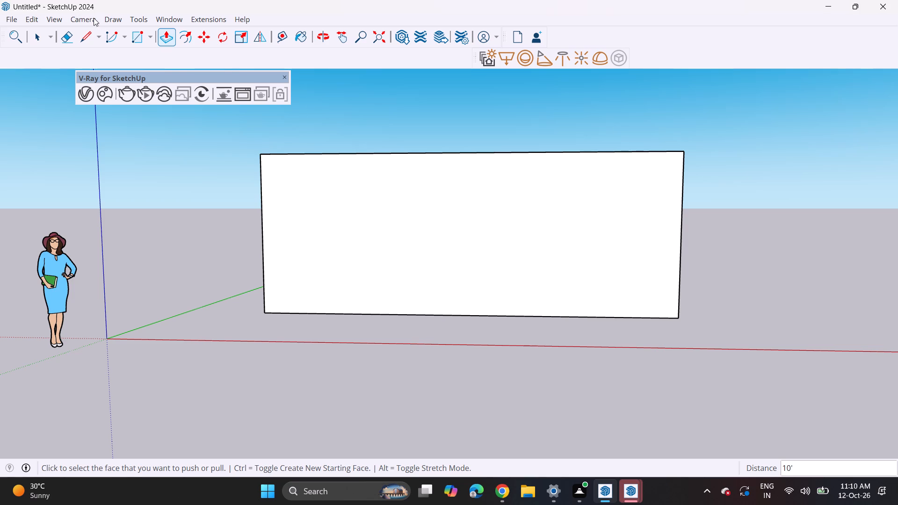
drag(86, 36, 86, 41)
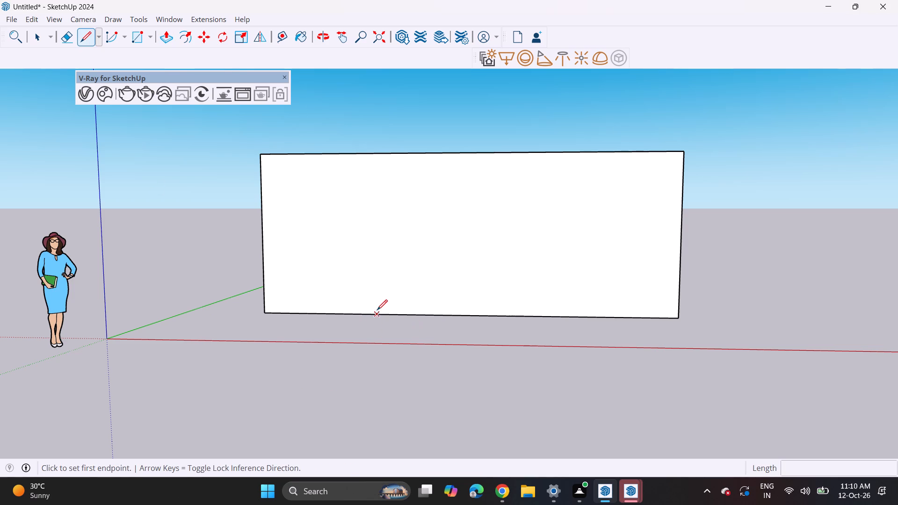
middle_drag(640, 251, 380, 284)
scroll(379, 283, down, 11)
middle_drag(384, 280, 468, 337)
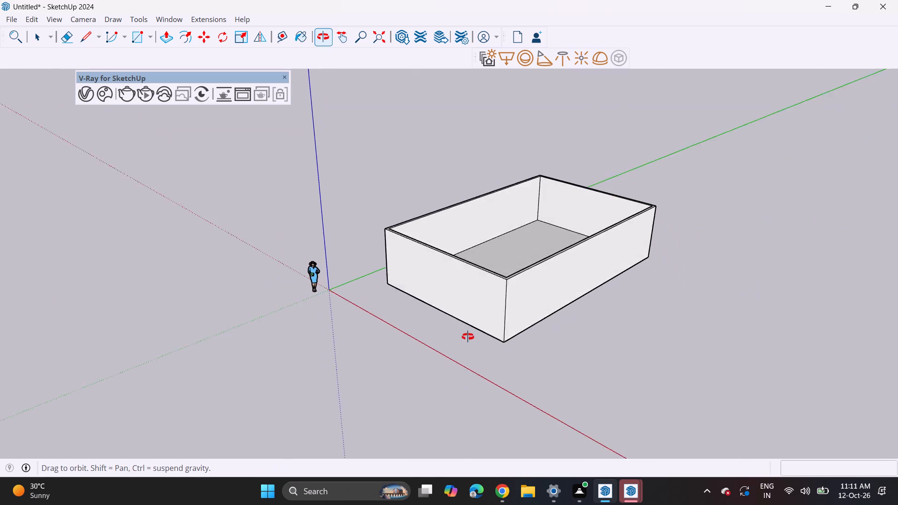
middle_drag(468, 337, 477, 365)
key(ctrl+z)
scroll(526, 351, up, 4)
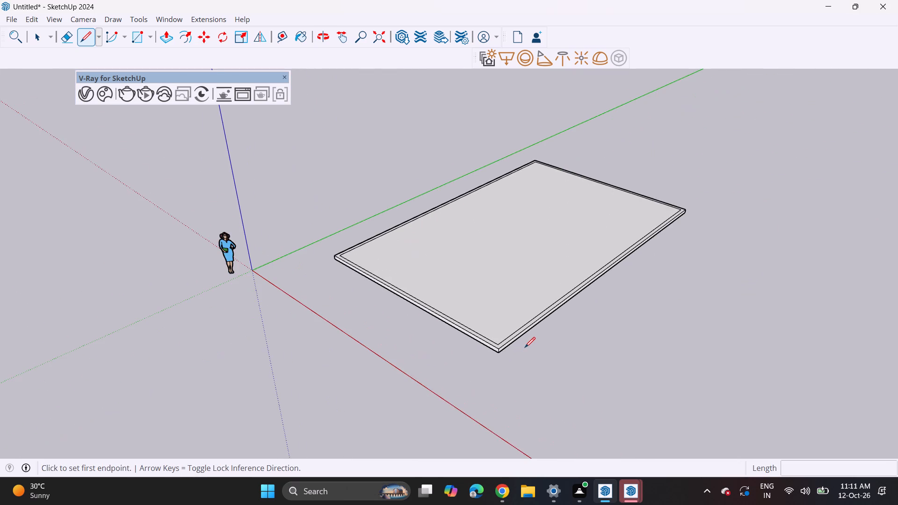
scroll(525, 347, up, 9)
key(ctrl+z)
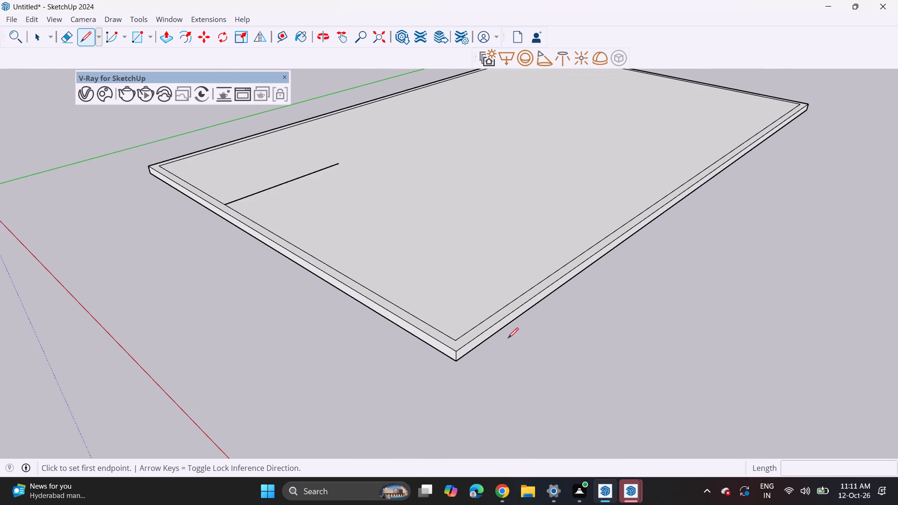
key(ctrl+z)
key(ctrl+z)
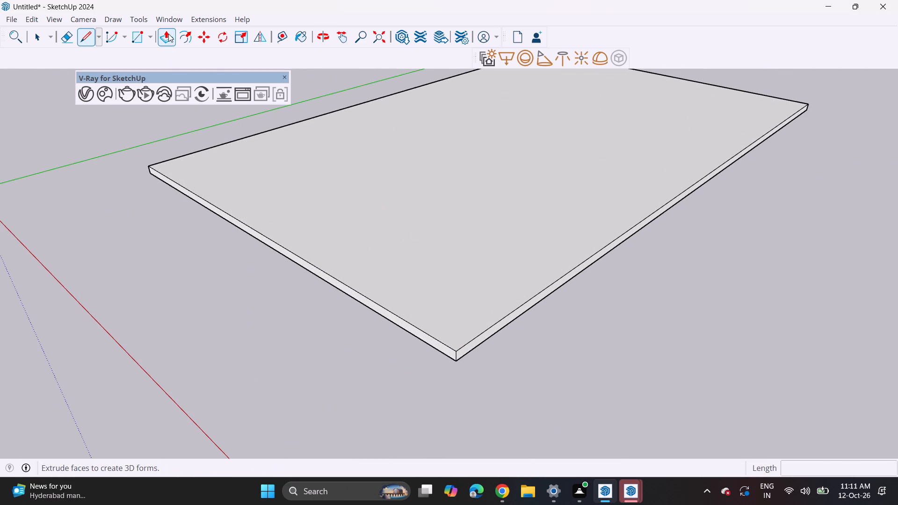
Push/Pull the slab's side face farthest along the red axis outward about 7' 7" to widen the slab.
drag(168, 34, 174, 47)
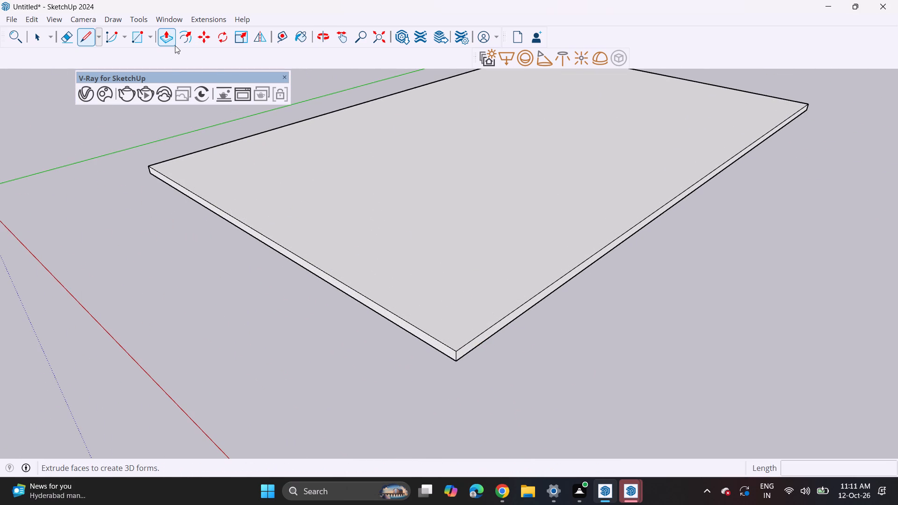
click(175, 45)
click(483, 340)
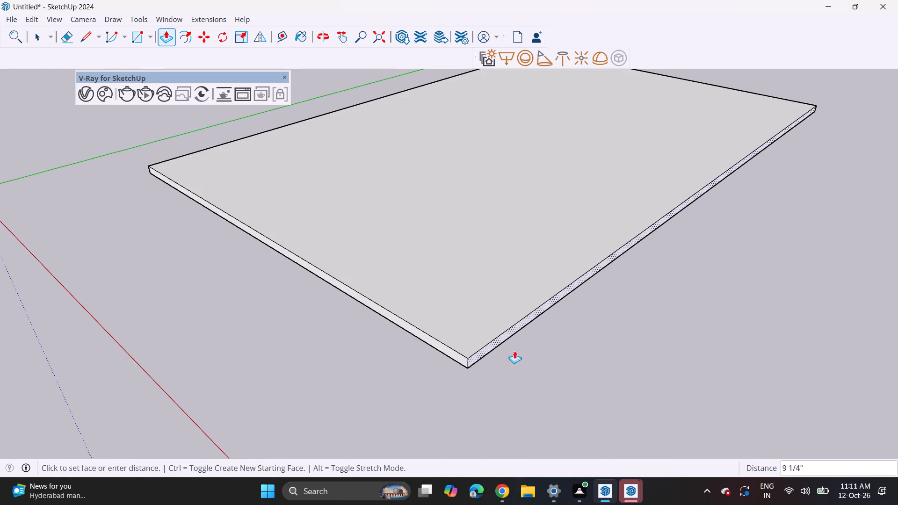
click(670, 402)
Offset the outline of the slab's top face inward by about 9" to form a perimeter strip.
middle_drag(341, 252, 478, 295)
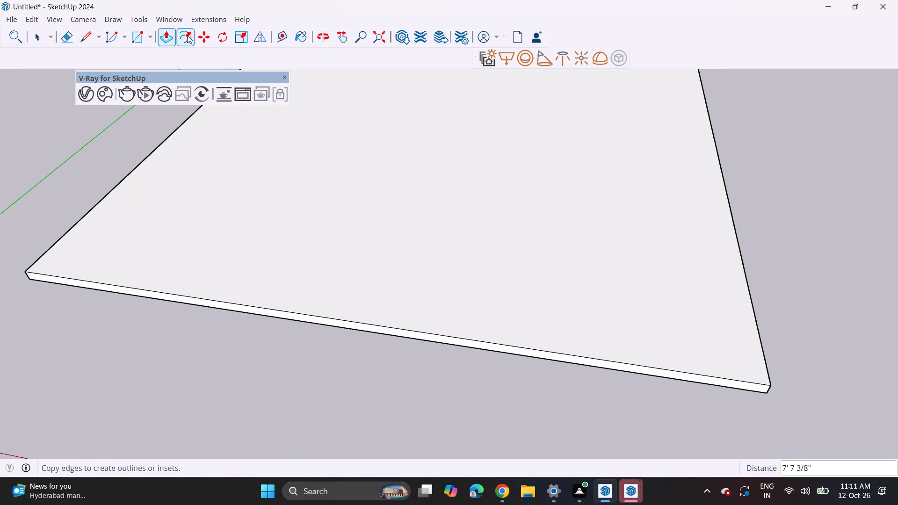
click(187, 35)
click(120, 200)
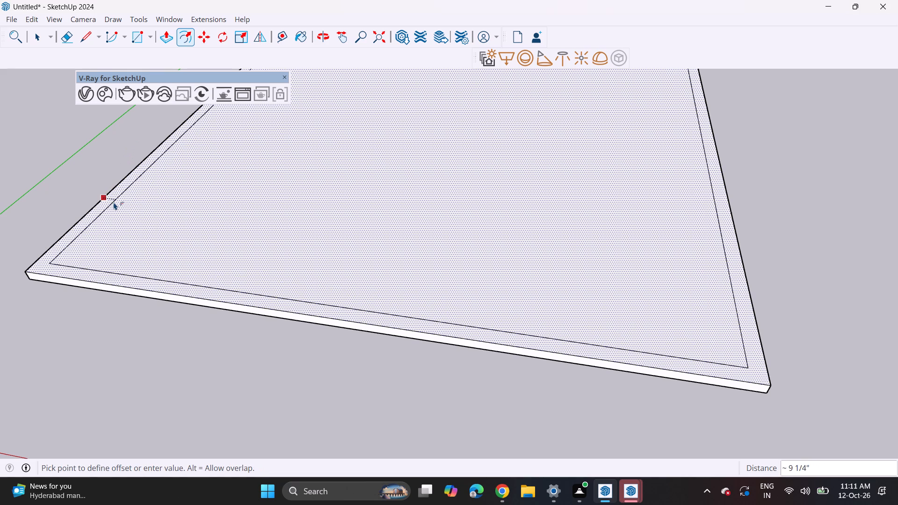
click(110, 204)
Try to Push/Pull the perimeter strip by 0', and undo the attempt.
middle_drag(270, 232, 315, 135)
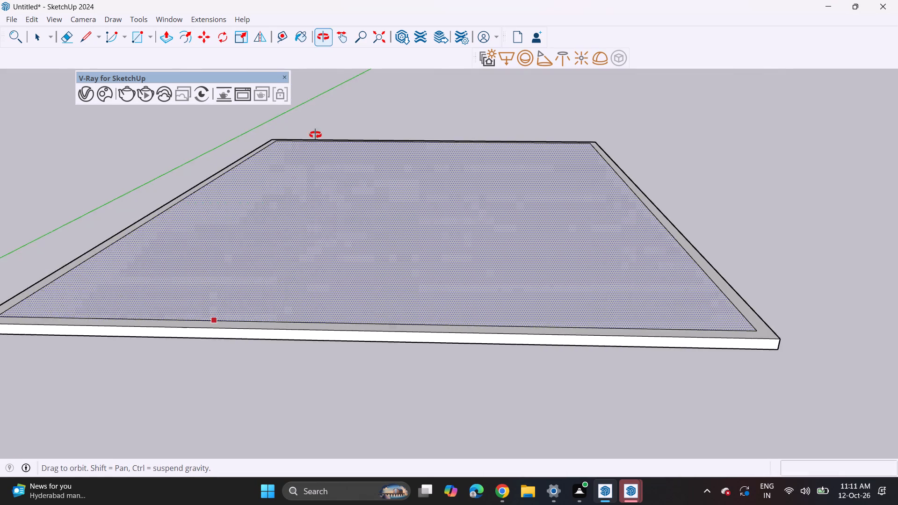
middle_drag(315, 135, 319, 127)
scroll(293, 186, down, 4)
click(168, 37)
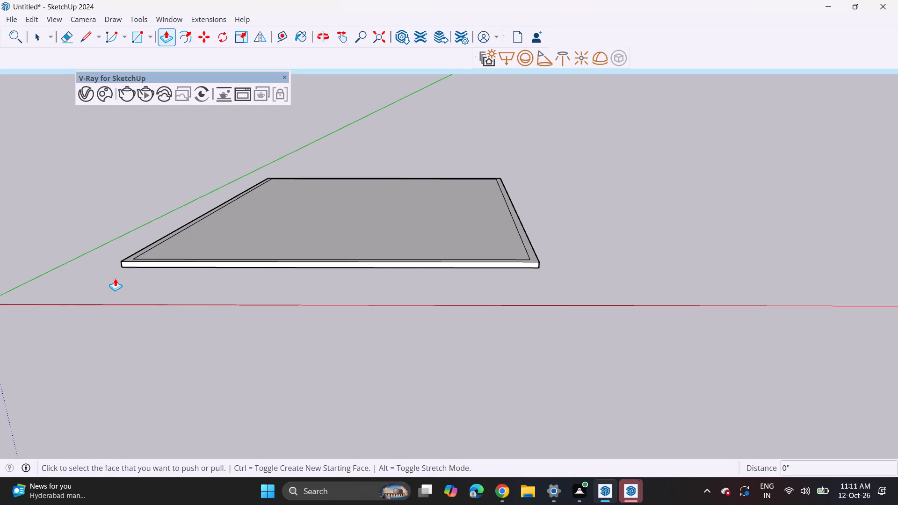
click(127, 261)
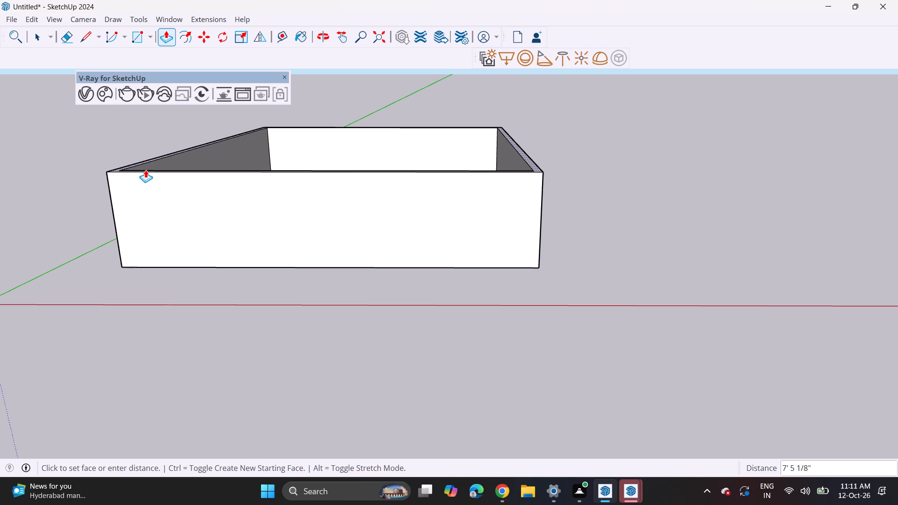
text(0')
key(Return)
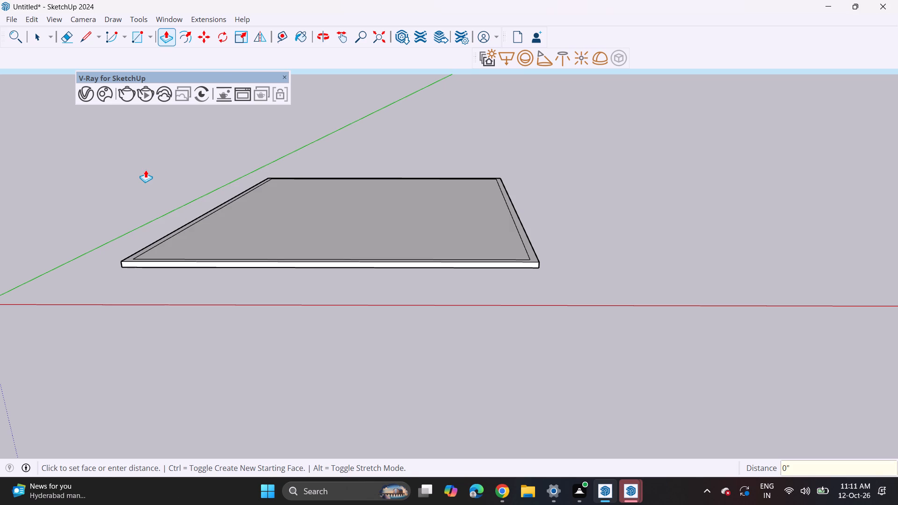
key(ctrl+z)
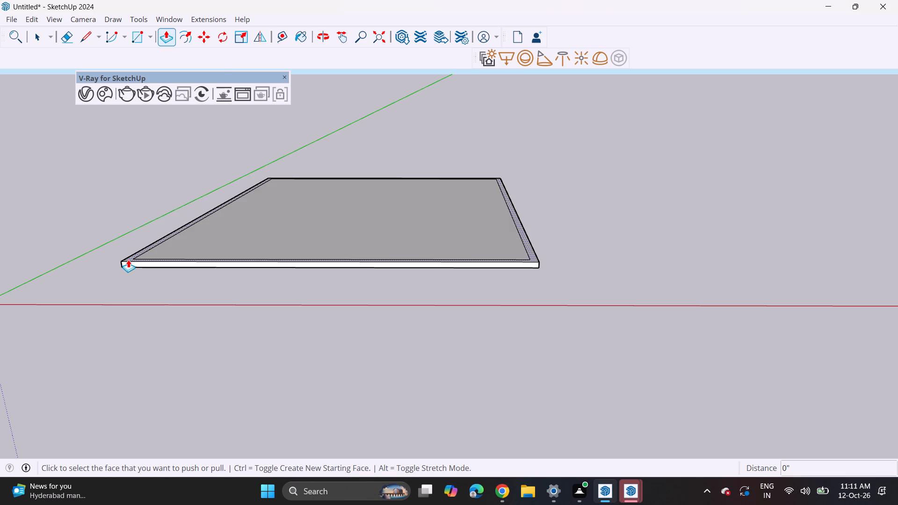
Push/Pull the perimeter strip on the slab up 10' as a new extrusion to raise the walls.
click(128, 260)
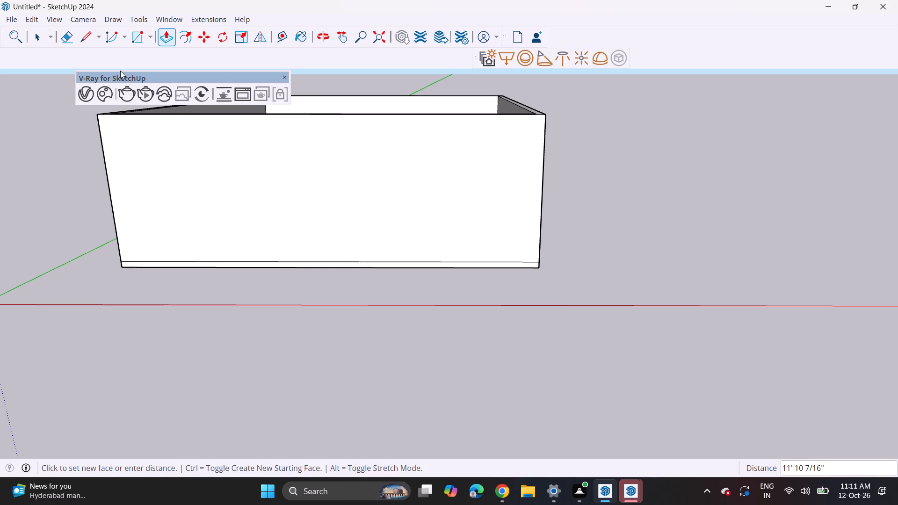
text(10)
key(apostrophe)
key(Return)
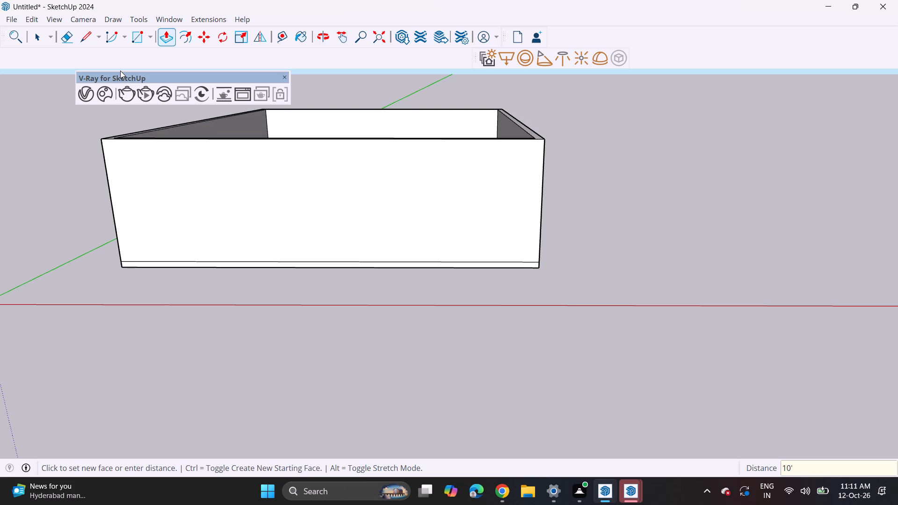
Draw a 10' vertical line on the front wall from the slab line to the top edge, roughly a quarter along from the origin-side corner.
middle_drag(299, 201, 294, 172)
middle_drag(254, 190, 391, 286)
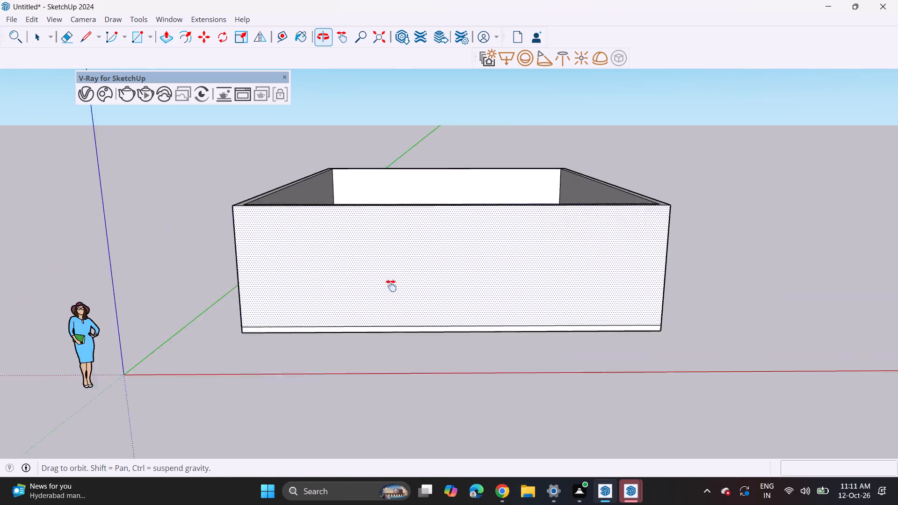
middle_drag(391, 286, 433, 314)
middle_drag(428, 330, 372, 285)
middle_drag(371, 293, 437, 318)
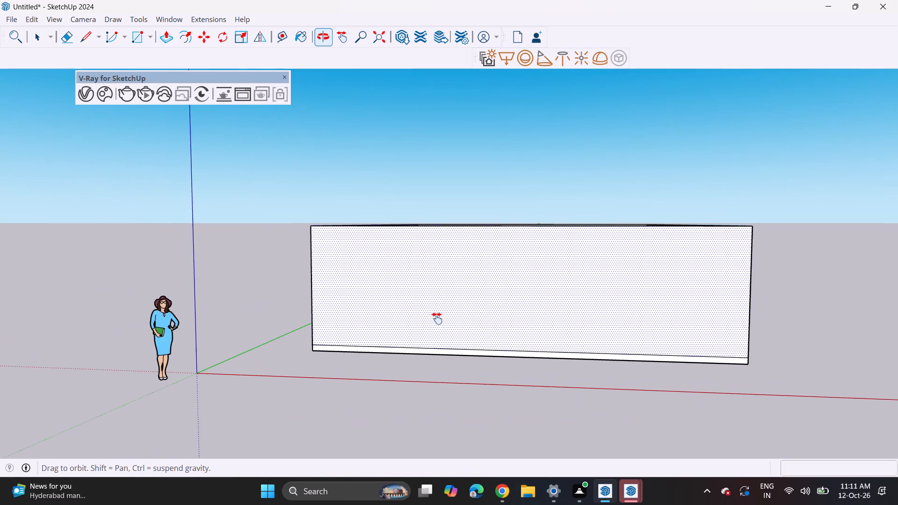
middle_drag(437, 318, 436, 317)
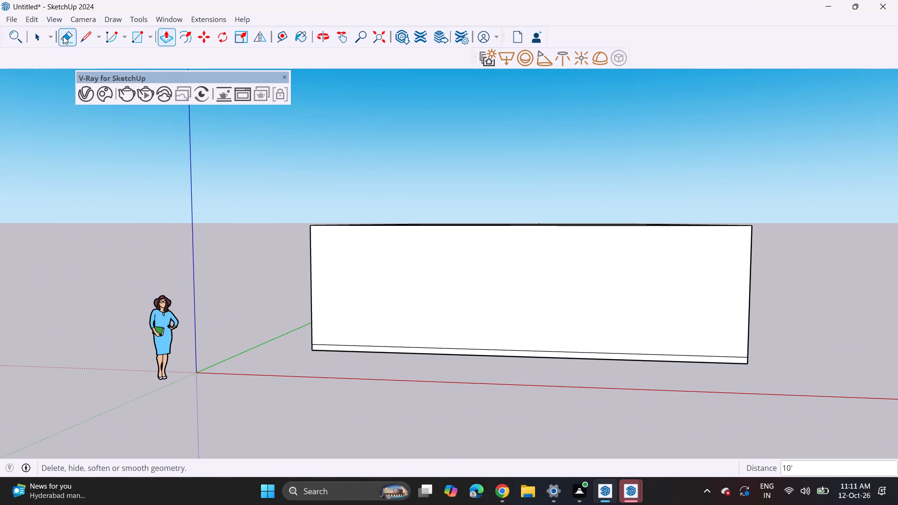
click(85, 44)
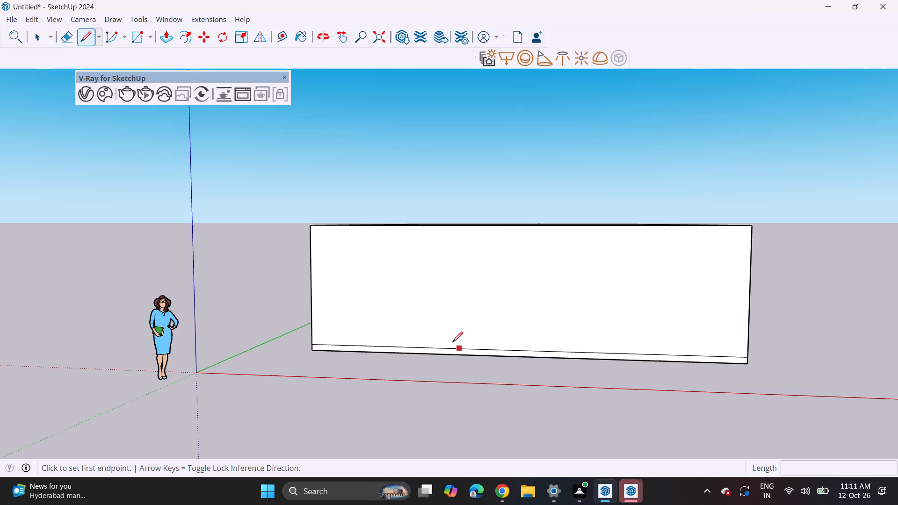
click(433, 347)
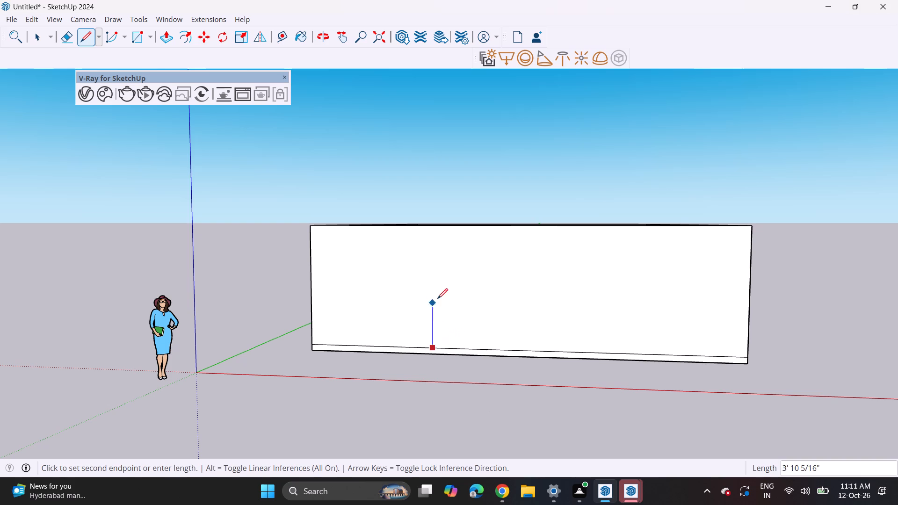
click(432, 228)
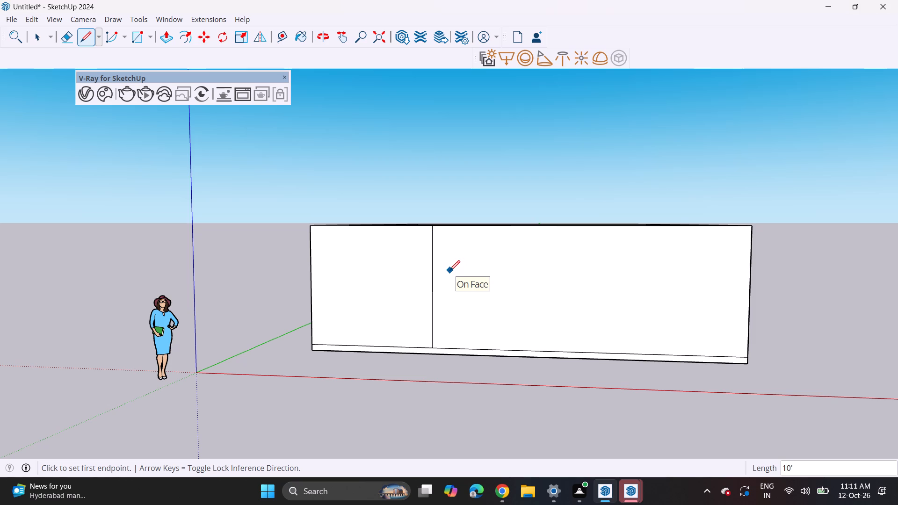
Draw two more 10' vertical lines on the front wall, one a short distance inward from the first and one near the far end.
scroll(450, 274, down, 6)
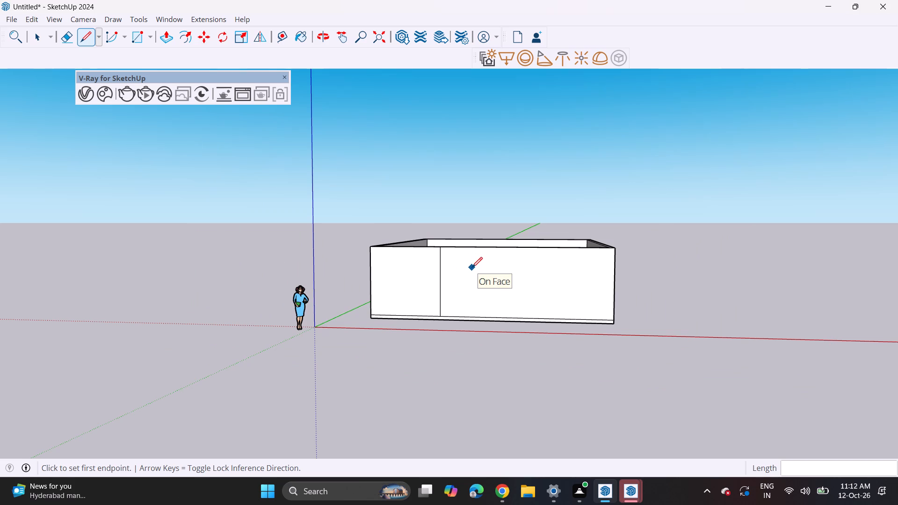
middle_drag(460, 275, 456, 187)
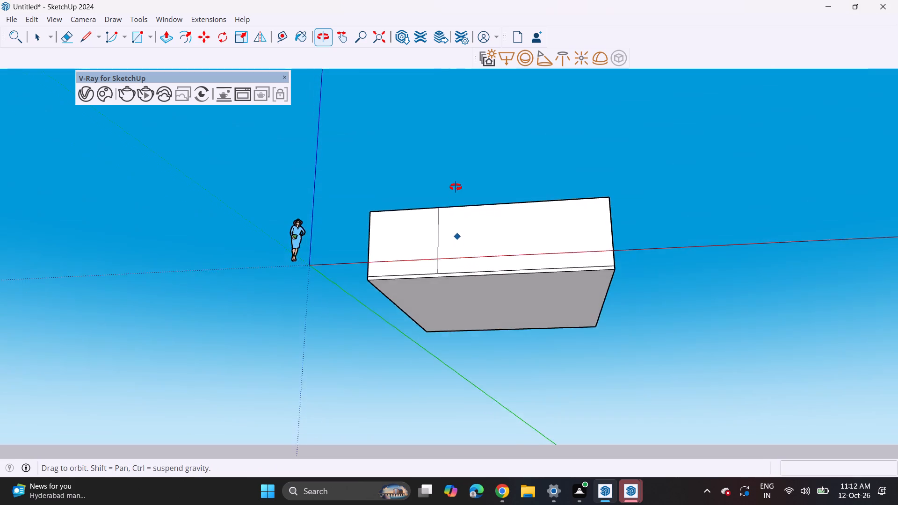
middle_drag(456, 187, 437, 297)
middle_drag(438, 328, 471, 311)
scroll(472, 301, up, 5)
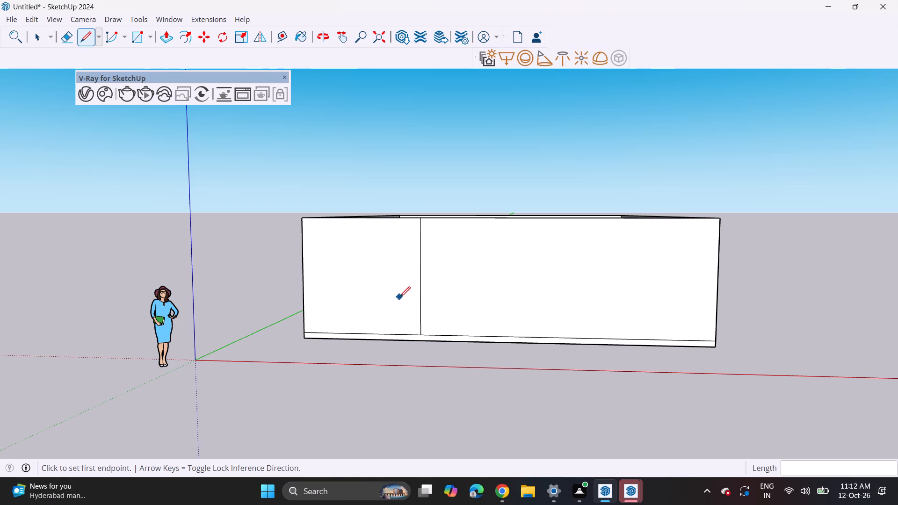
click(447, 220)
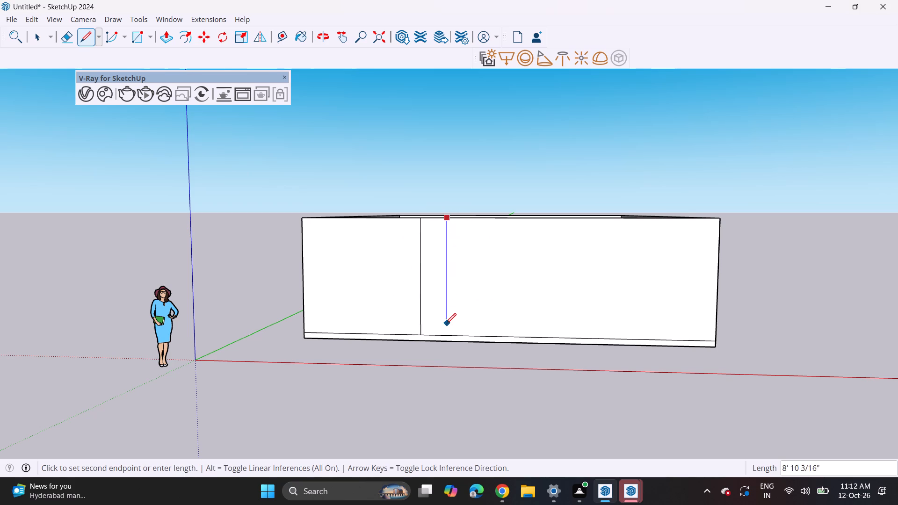
click(446, 335)
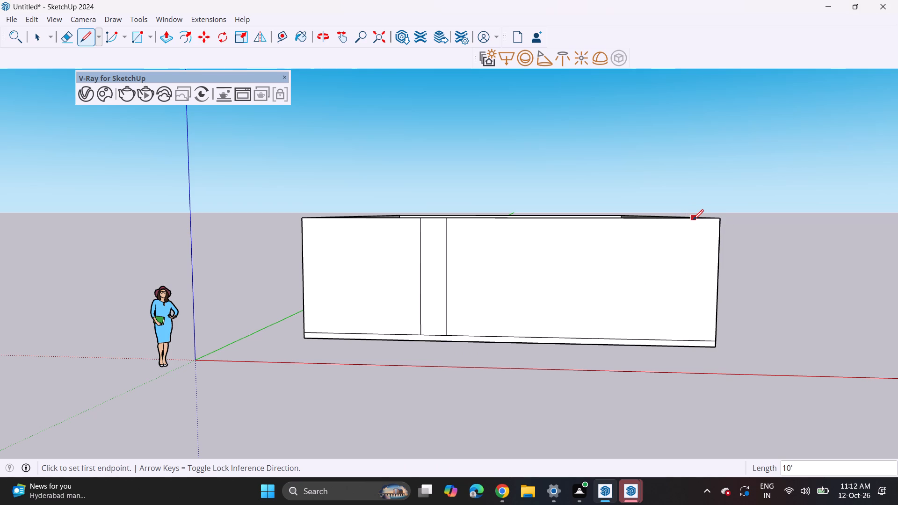
click(693, 220)
click(694, 339)
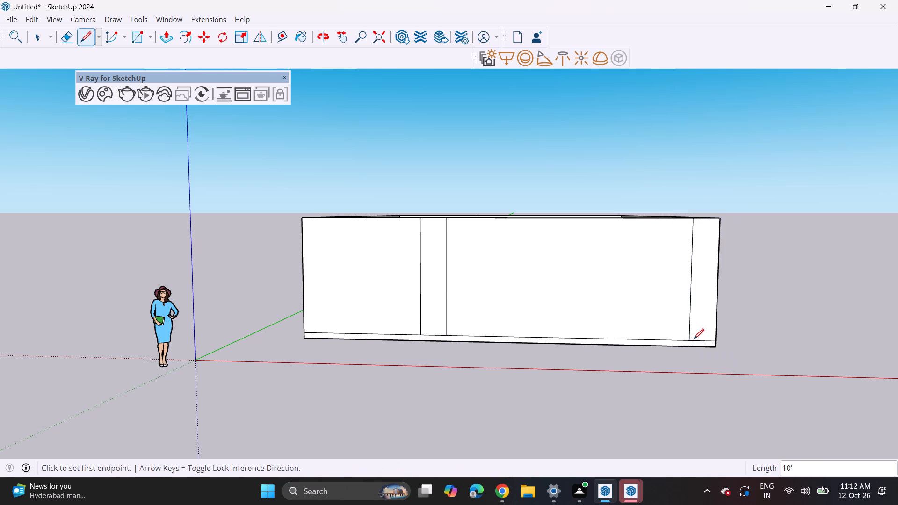
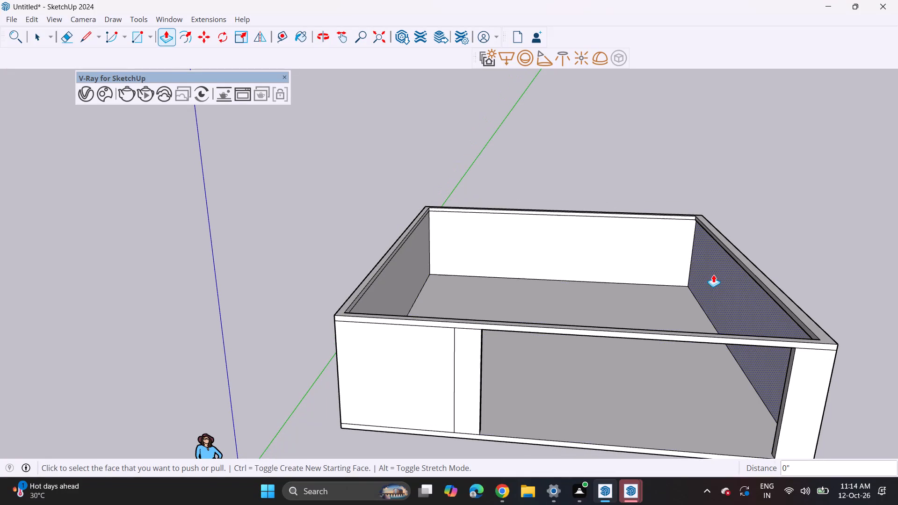
Push/Pull the narrow inner strip along the top of the far side wall by about 1 3/4".
click(753, 276)
click(754, 288)
Draw a 6" vertical line across the front wall's top band, extending the first vertical division up to the top edge.
middle_drag(675, 341, 675, 286)
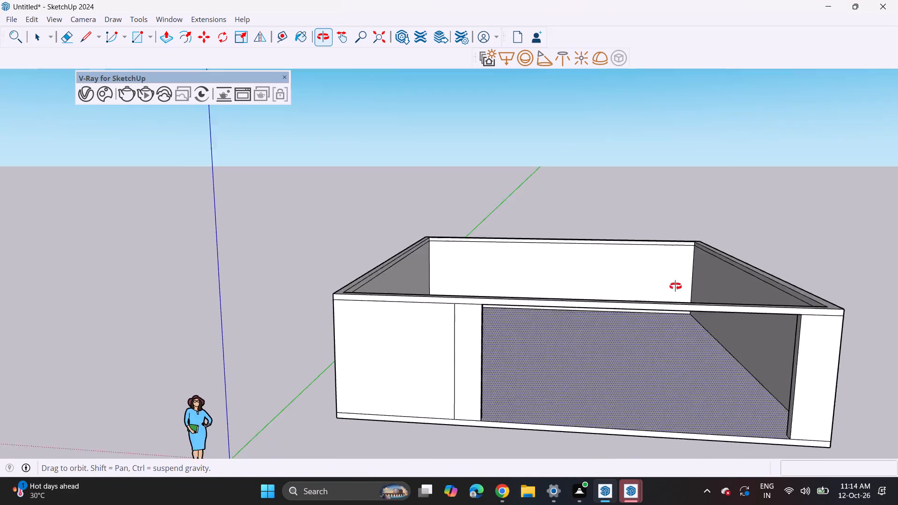
middle_drag(675, 286, 686, 263)
middle_click(686, 263)
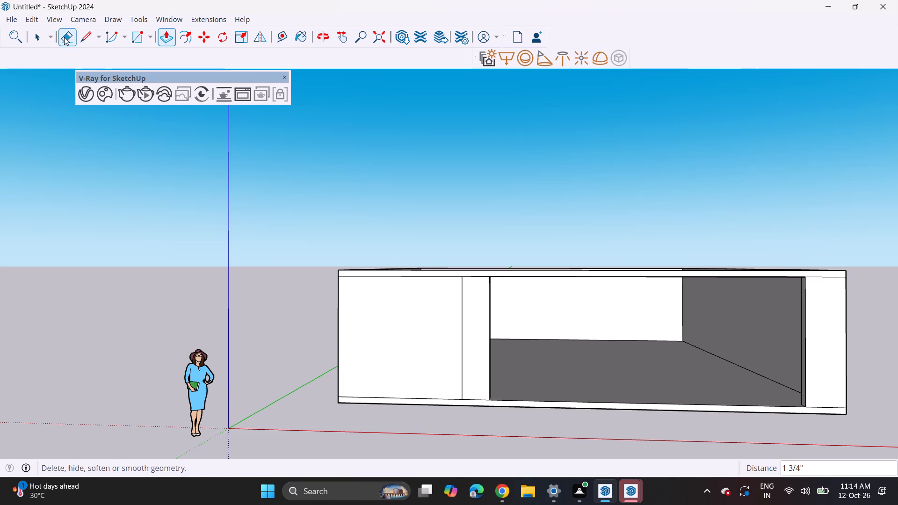
click(81, 35)
scroll(357, 269, up, 3)
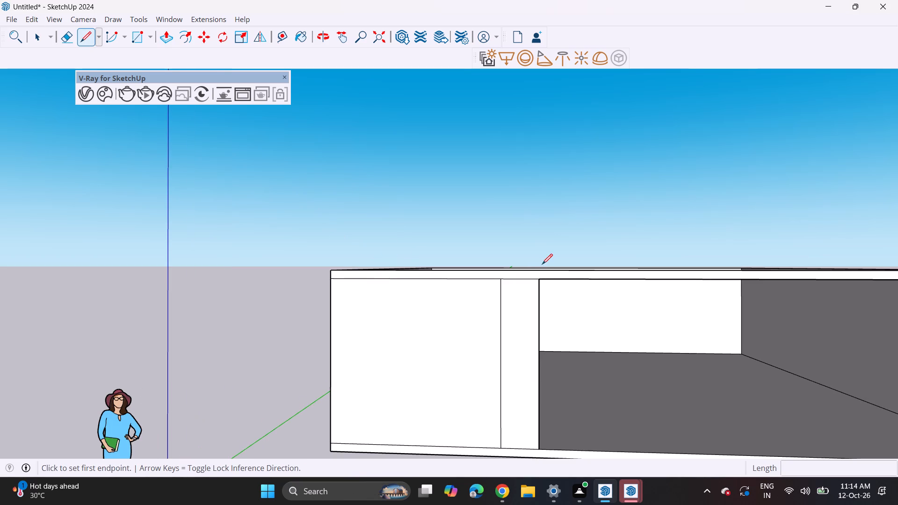
click(504, 279)
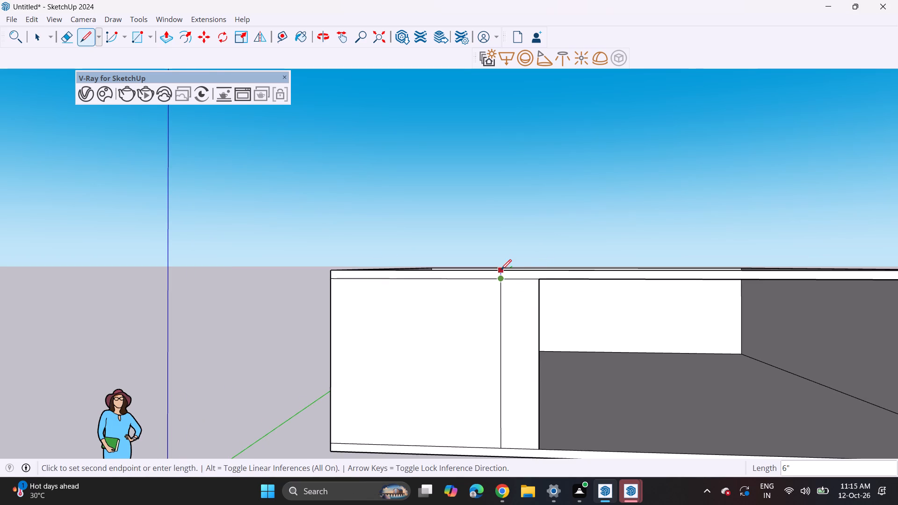
click(501, 270)
Push/Pull the front top band above the opening outward about 1' 9 1/4", from the first vertical division to the far corner.
middle_drag(584, 279, 482, 267)
scroll(469, 265, down, 10)
middle_drag(465, 290, 456, 312)
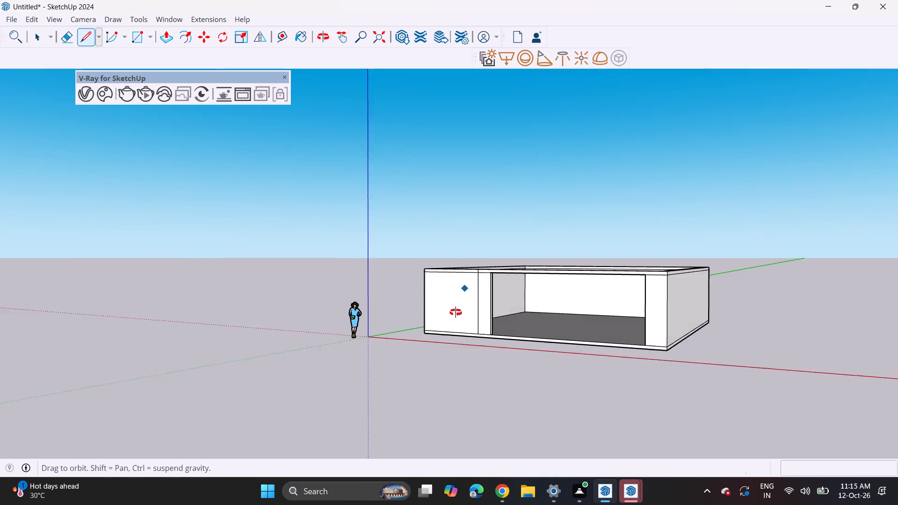
middle_drag(456, 312, 443, 326)
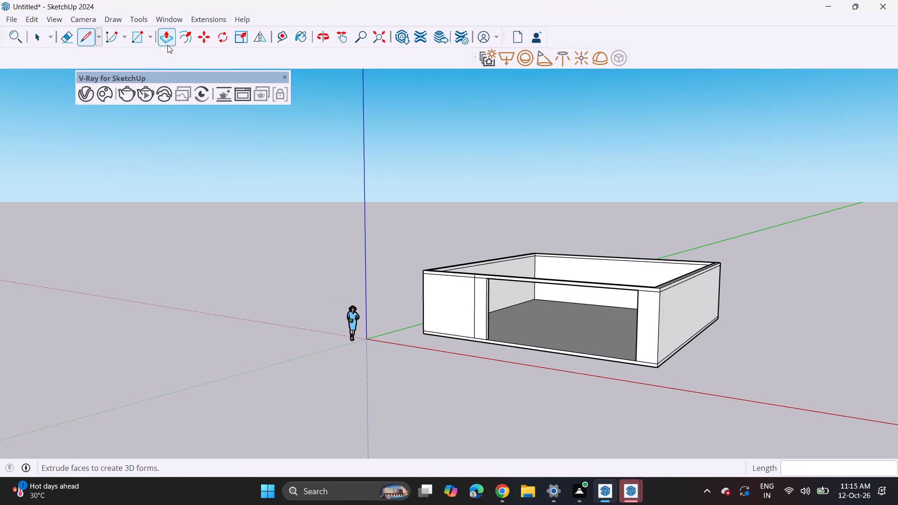
click(167, 45)
scroll(533, 274, up, 2)
scroll(611, 283, up, 3)
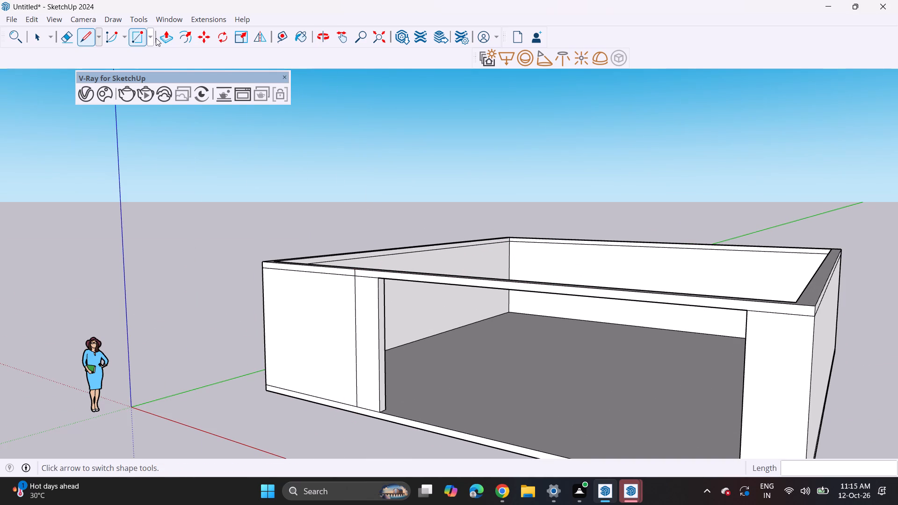
click(161, 38)
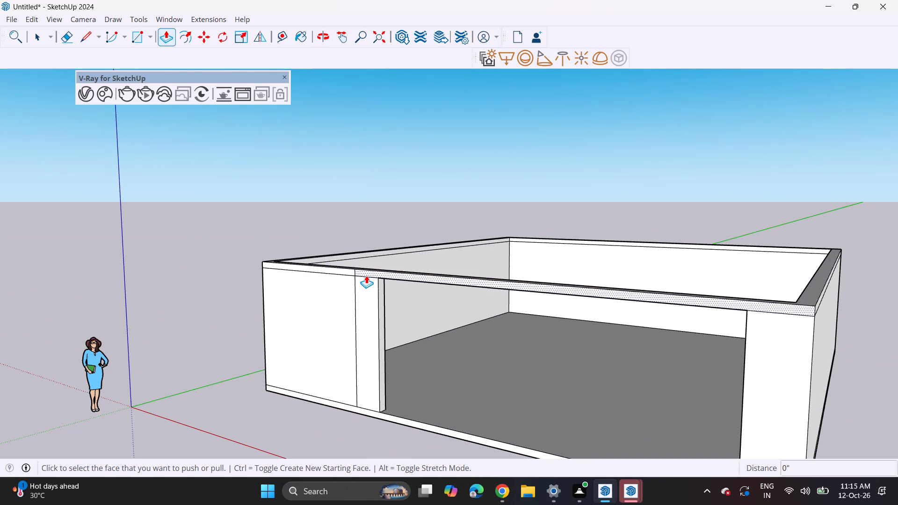
click(366, 275)
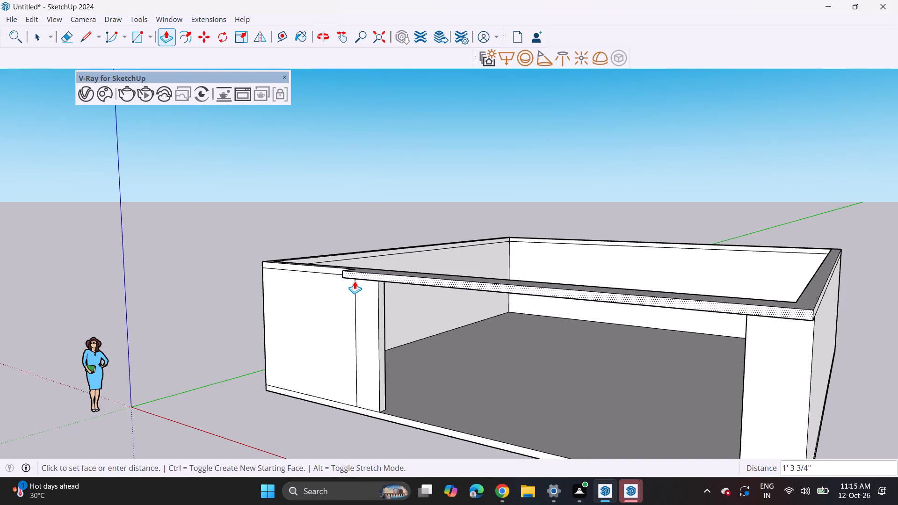
click(350, 283)
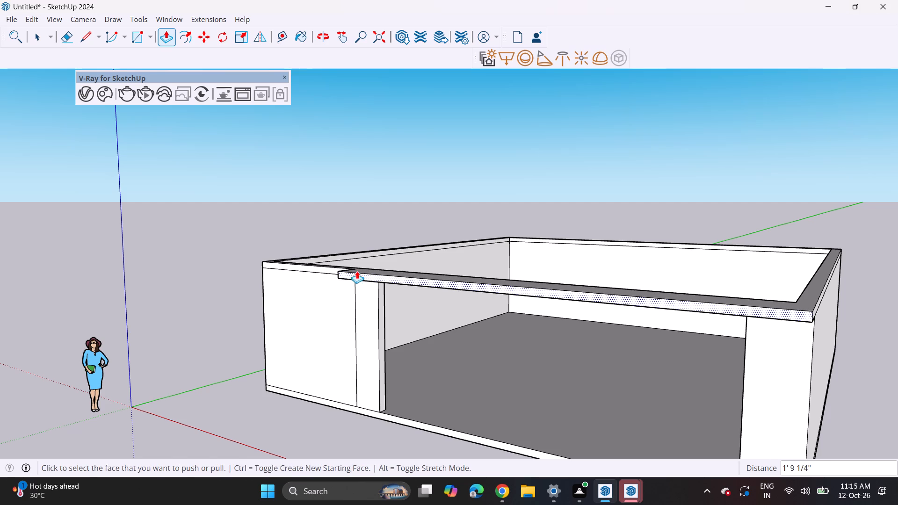
Draw a short line about 10 3/8" long across the wall top at the far front corner, behind the projecting band.
middle_drag(365, 236, 234, 295)
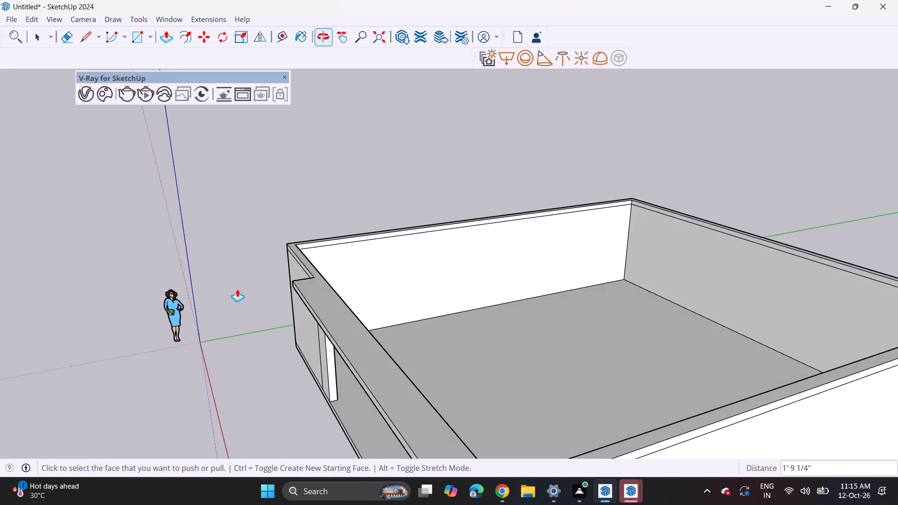
scroll(242, 267, down, 6)
middle_drag(260, 281, 519, 375)
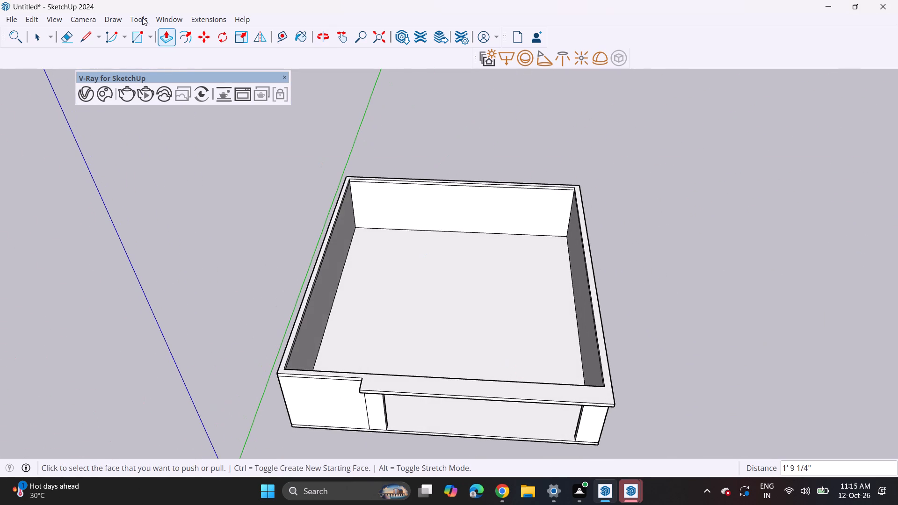
click(91, 29)
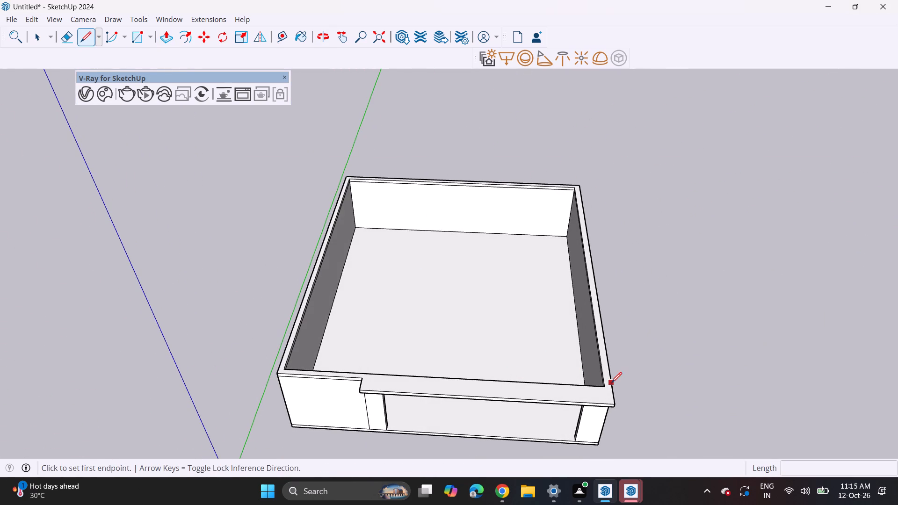
click(606, 383)
click(616, 385)
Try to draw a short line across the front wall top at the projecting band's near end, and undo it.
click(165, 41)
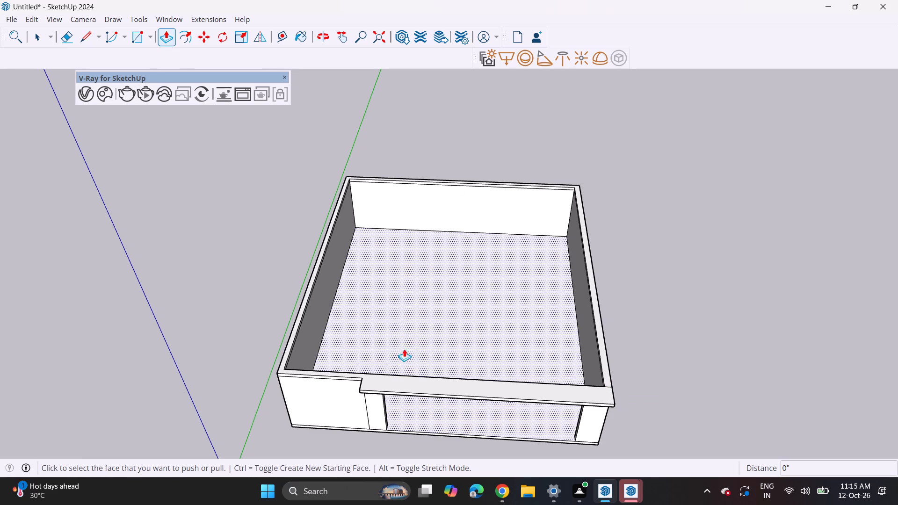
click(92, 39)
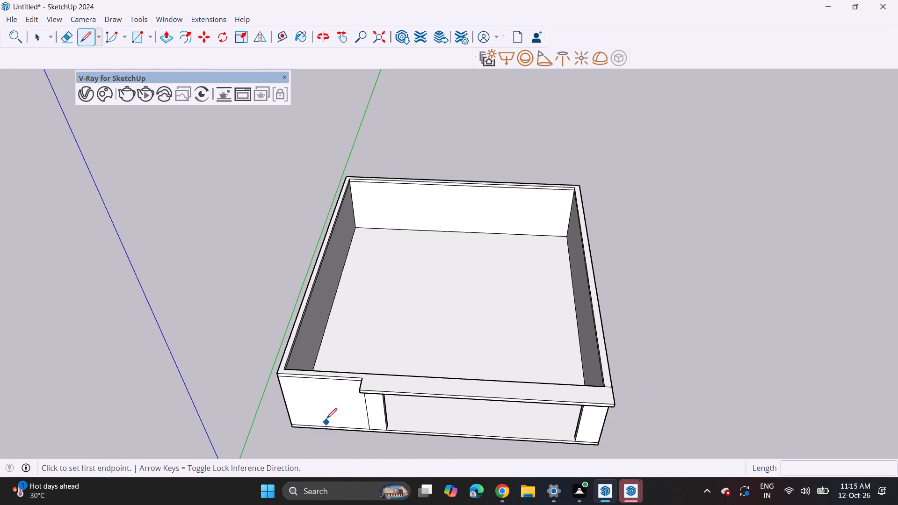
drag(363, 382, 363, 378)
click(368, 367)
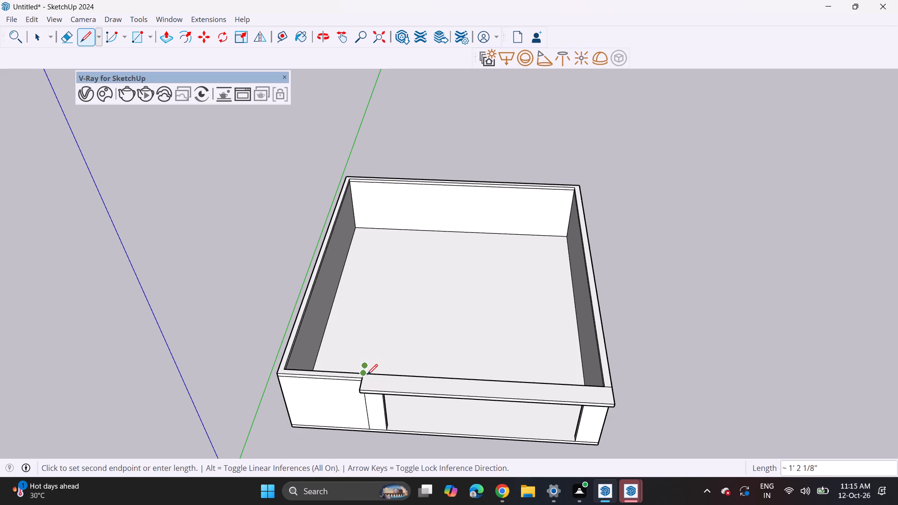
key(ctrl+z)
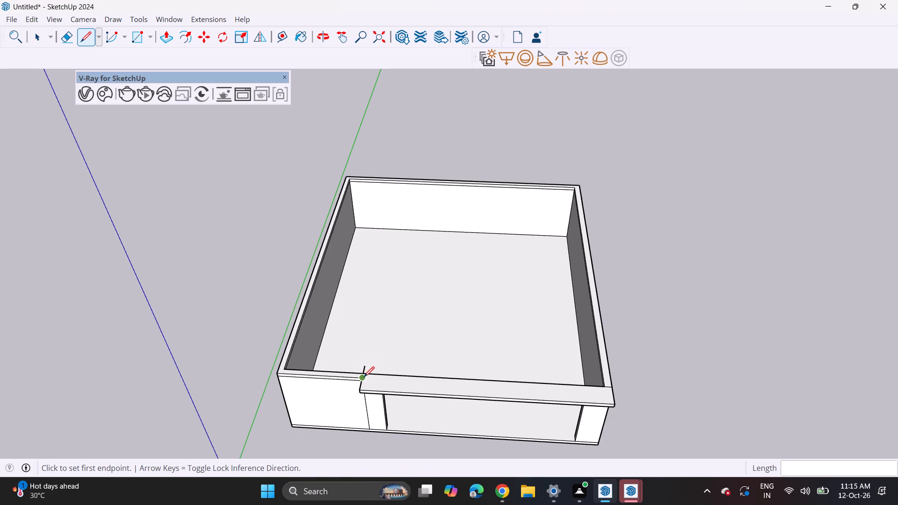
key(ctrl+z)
Draw a line about 8 1/16" long across the front wall top at the projecting band's near end.
click(363, 380)
click(365, 369)
Push/Pull the projecting band's top face up about 1' 4 7/16" to deepen the beam over the entrance opening.
click(164, 41)
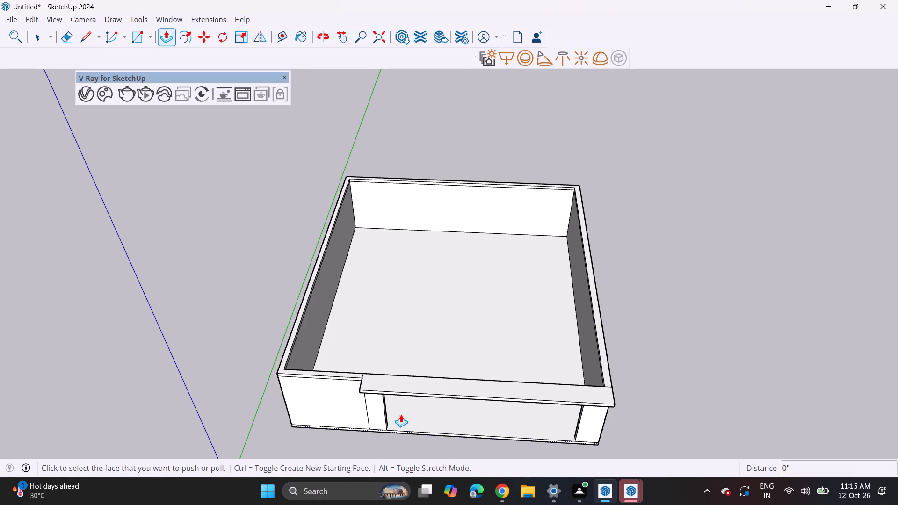
click(400, 377)
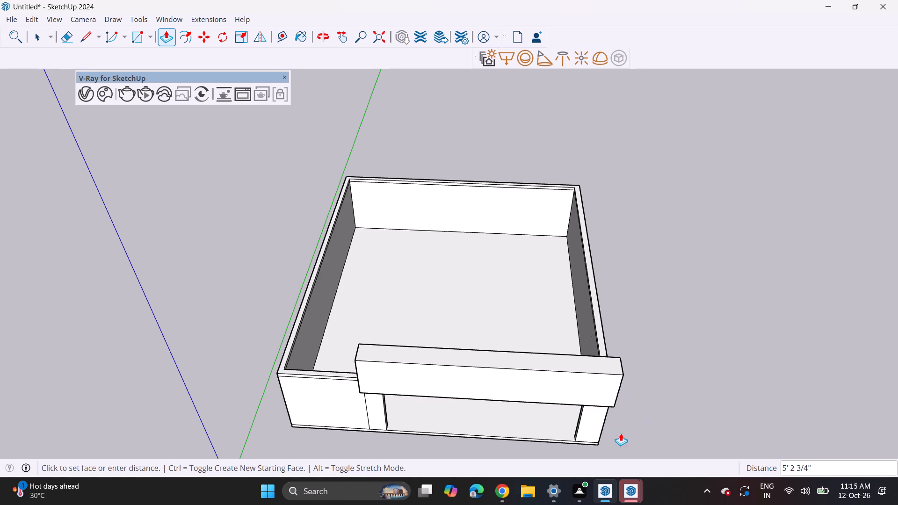
middle_drag(625, 419, 529, 244)
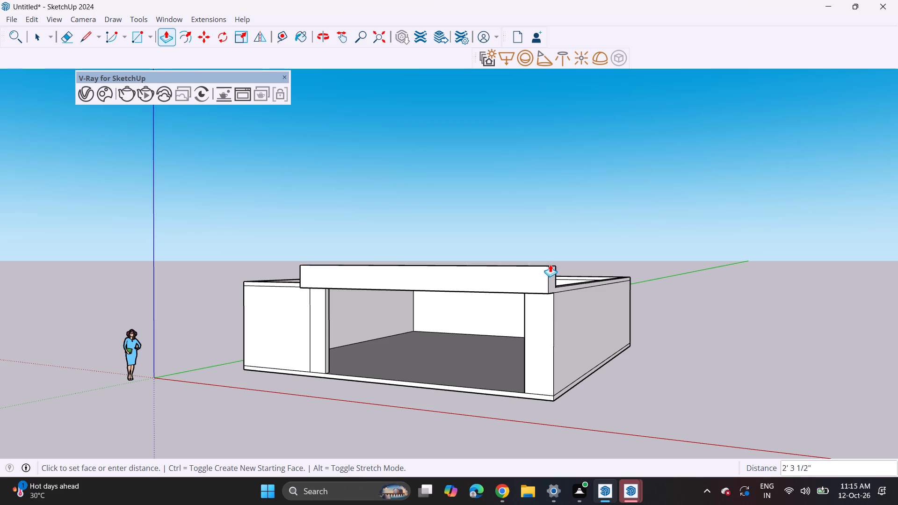
click(550, 272)
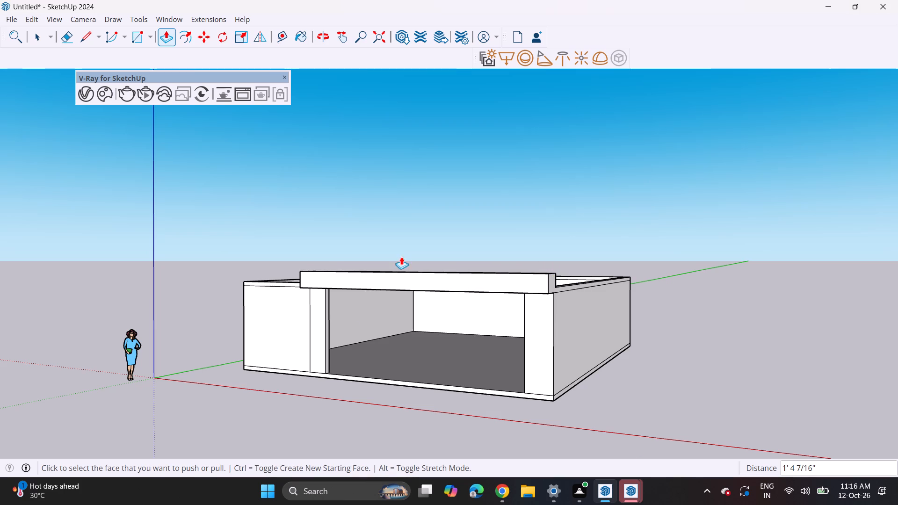
Erase the two short edges crossing the beam's underside at the opening's near and far pillars.
middle_drag(346, 335, 338, 253)
scroll(331, 253, up, 6)
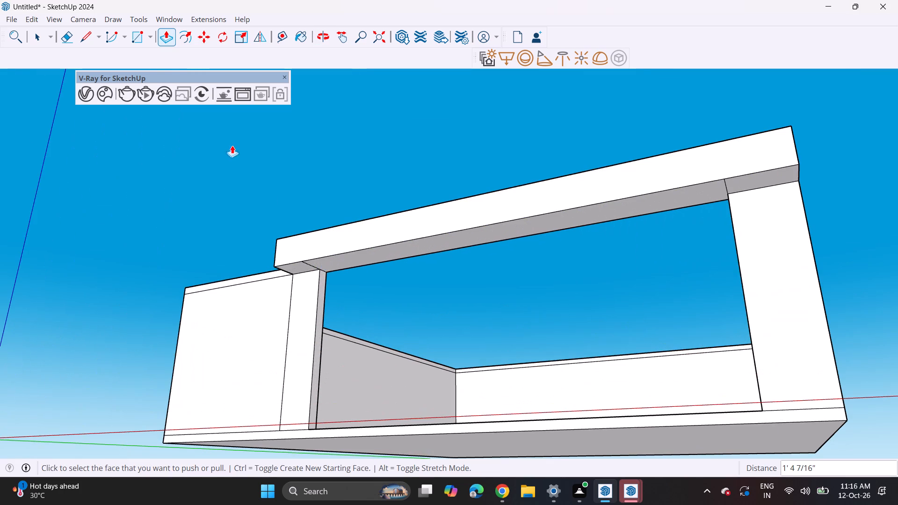
click(68, 31)
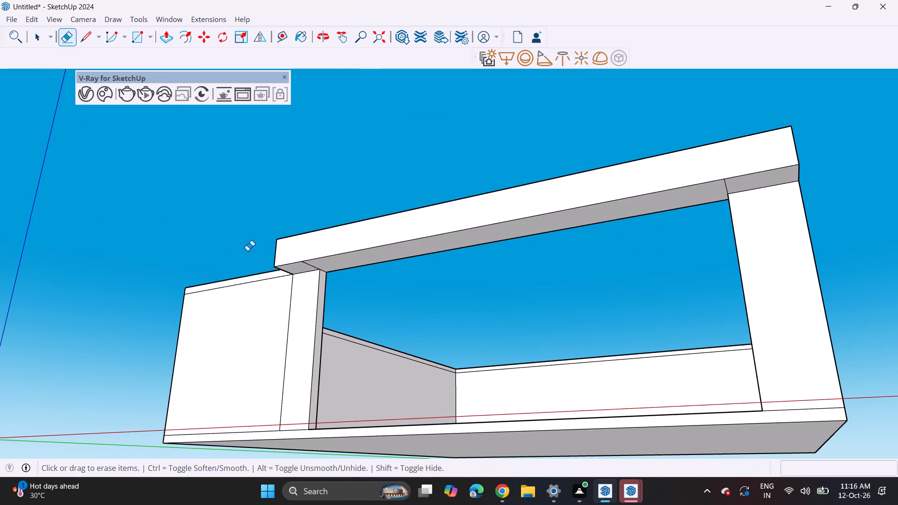
click(313, 265)
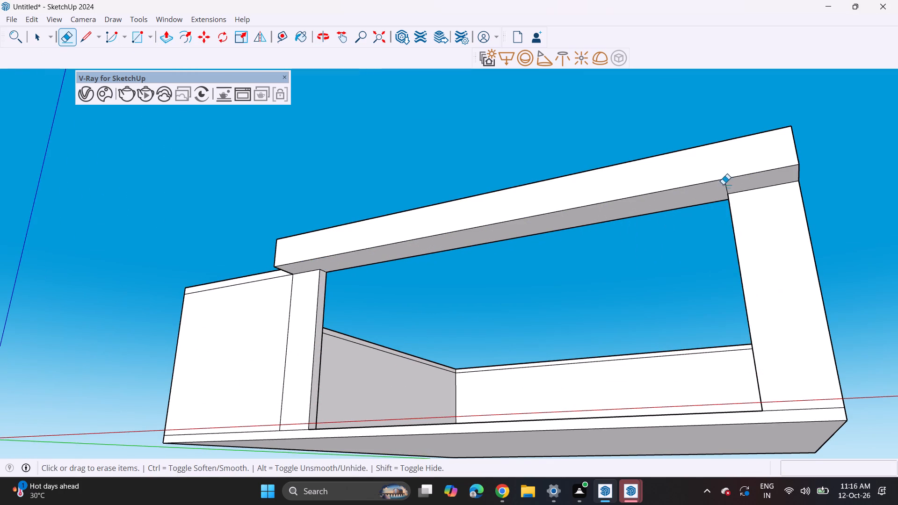
click(726, 184)
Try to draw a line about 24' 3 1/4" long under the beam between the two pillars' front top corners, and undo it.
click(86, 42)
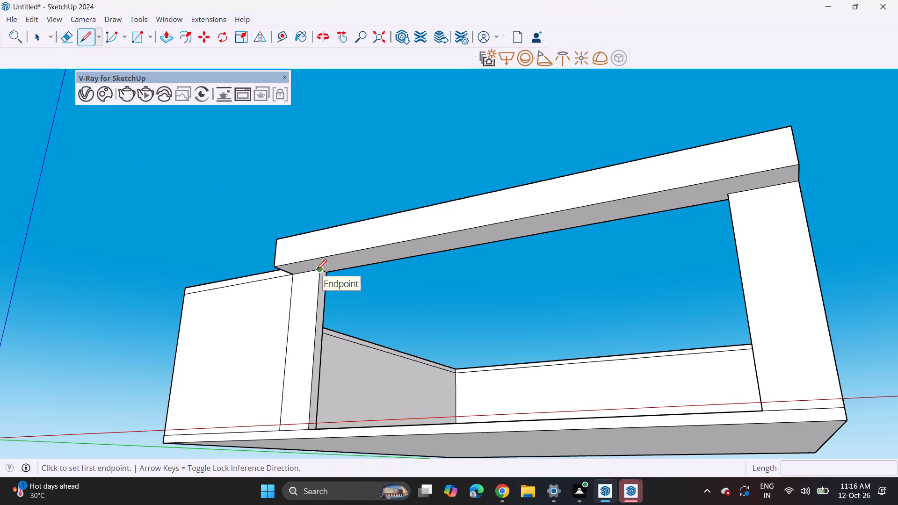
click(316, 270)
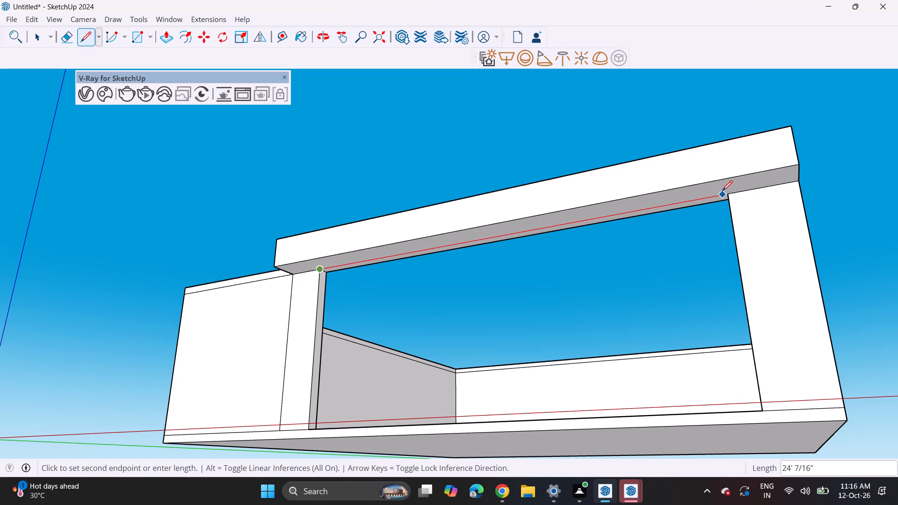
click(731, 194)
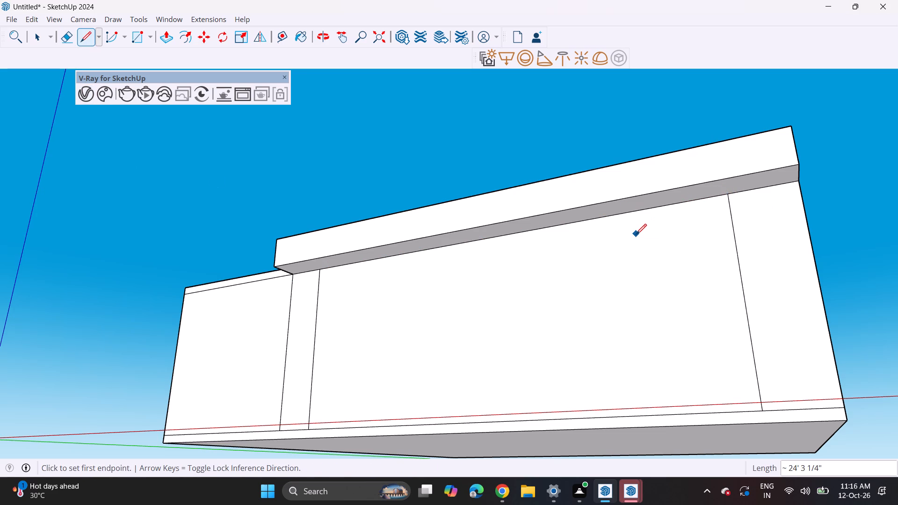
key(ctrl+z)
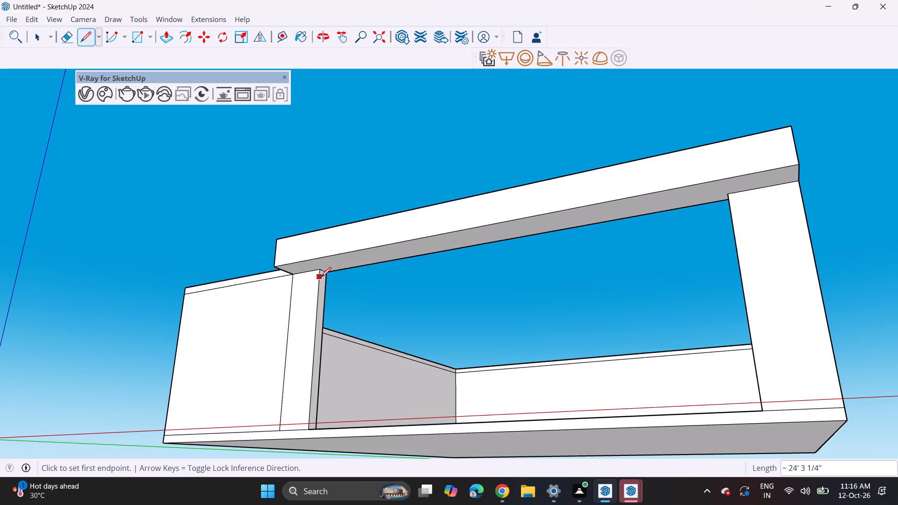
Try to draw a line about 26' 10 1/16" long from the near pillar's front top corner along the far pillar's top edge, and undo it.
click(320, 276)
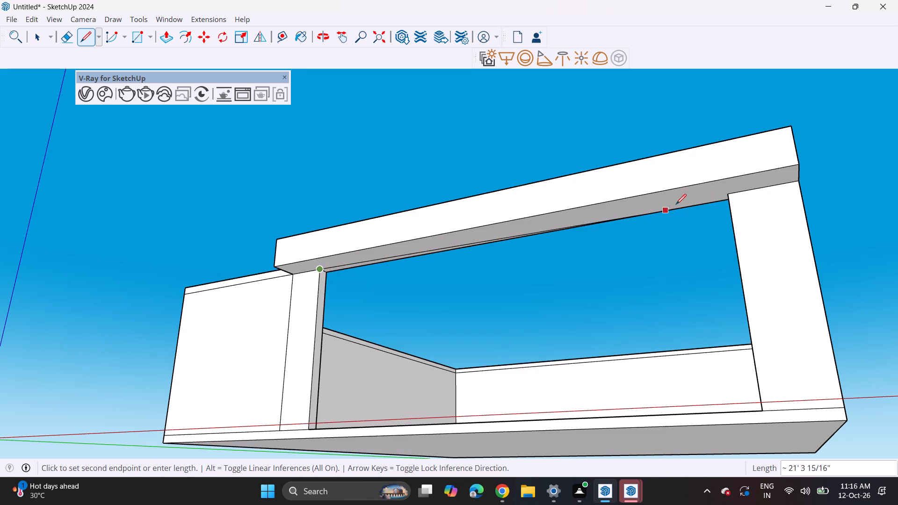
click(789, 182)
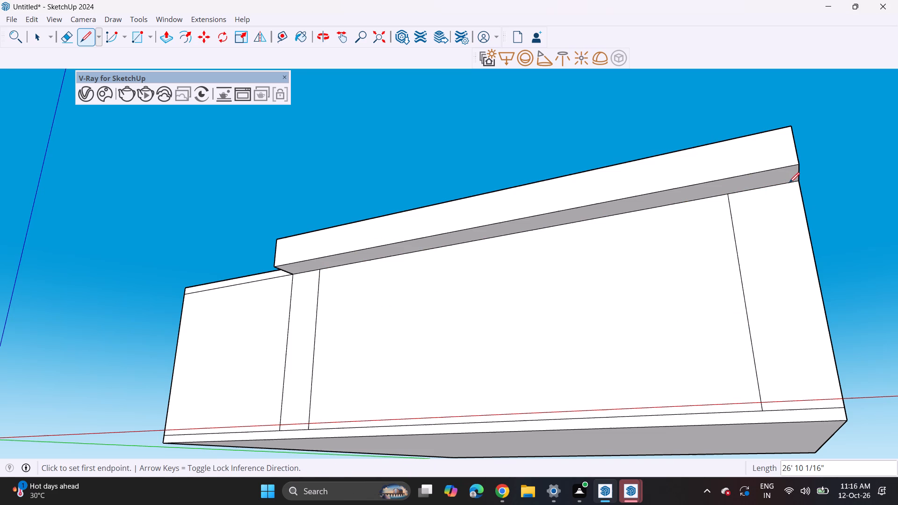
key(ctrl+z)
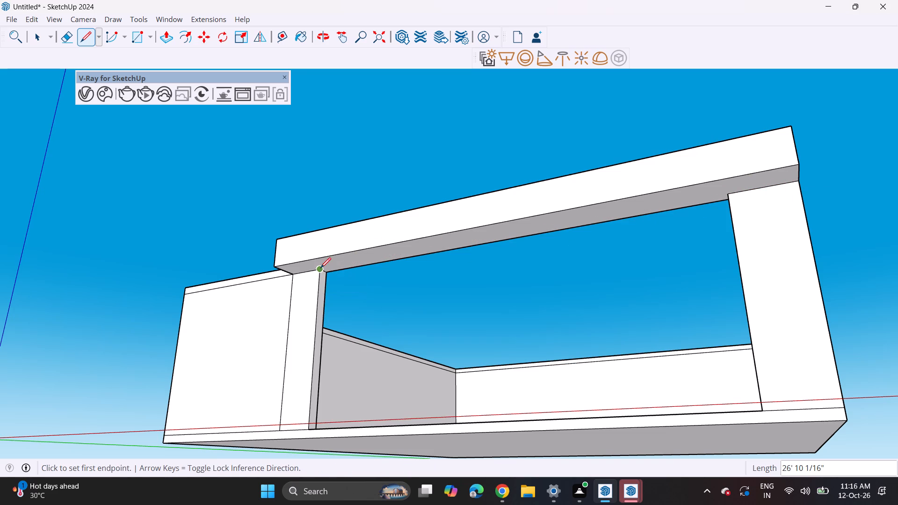
Draw a line along the beam's underside from the near pillar's front top corner to just short of the far pillar, in segments about 16' 1 13/16" and 7' 9 11/16".
click(320, 268)
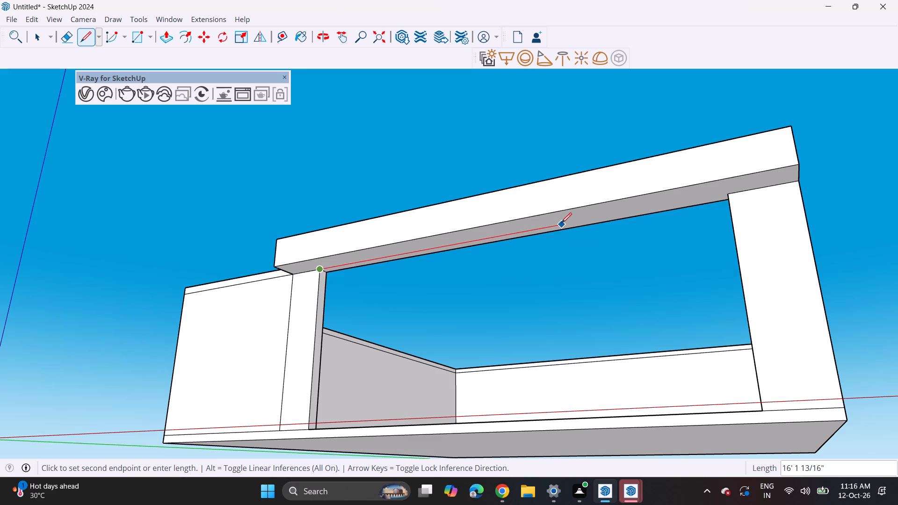
click(561, 223)
click(558, 223)
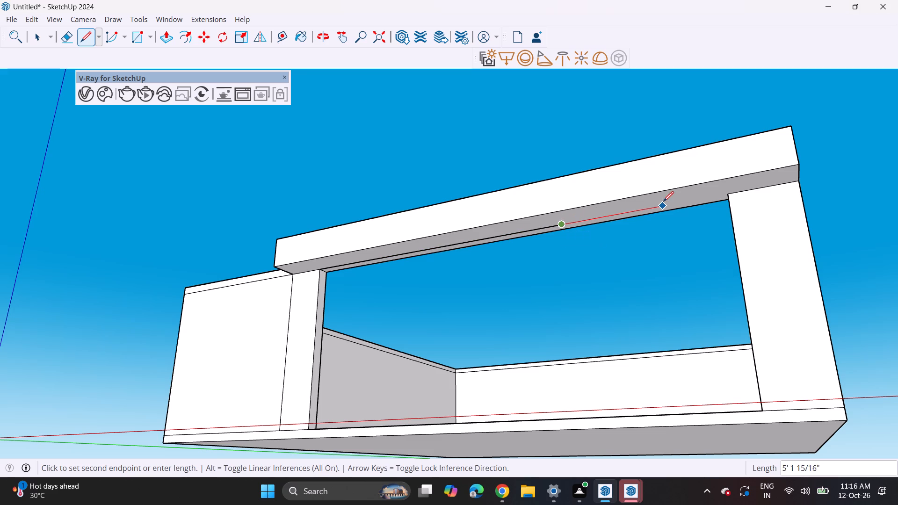
click(722, 194)
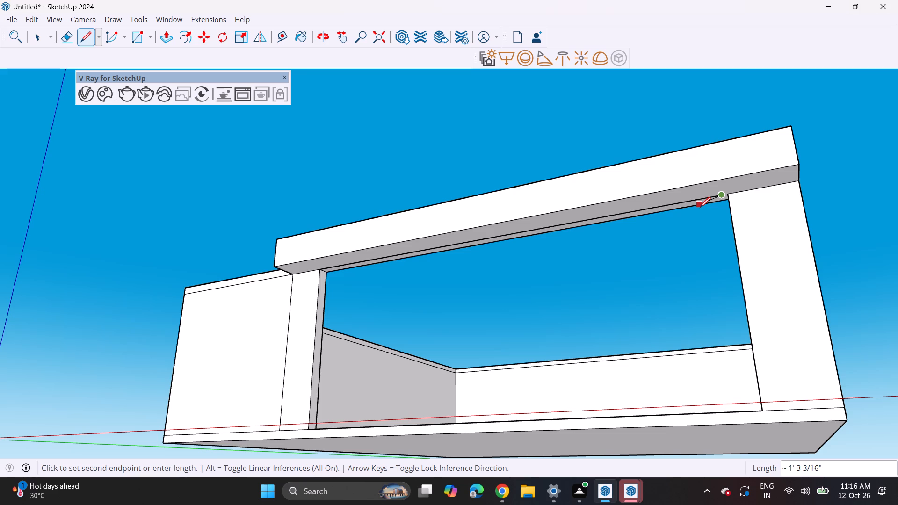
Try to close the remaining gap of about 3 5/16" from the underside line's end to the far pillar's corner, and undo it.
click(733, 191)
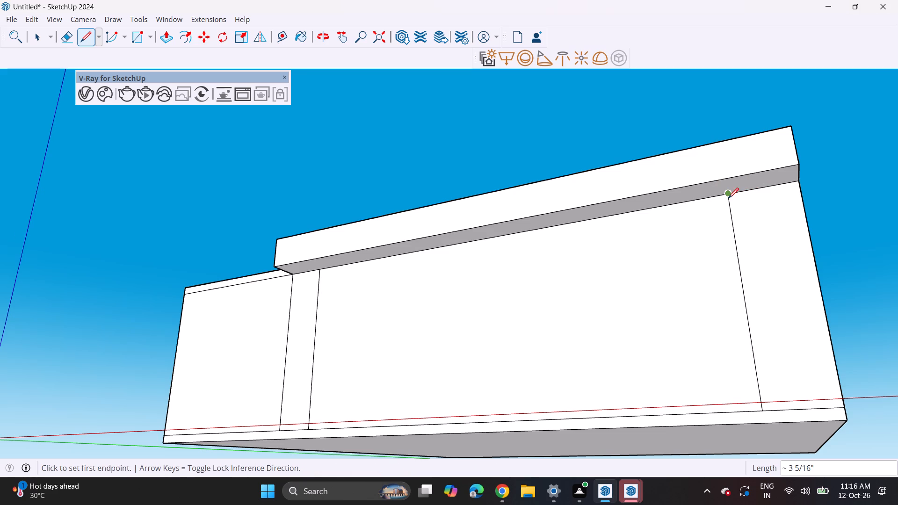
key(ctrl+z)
Extend the beam's underside line from its loose end to just short of the far pillar's front top corner, and end the line.
scroll(735, 176, up, 5)
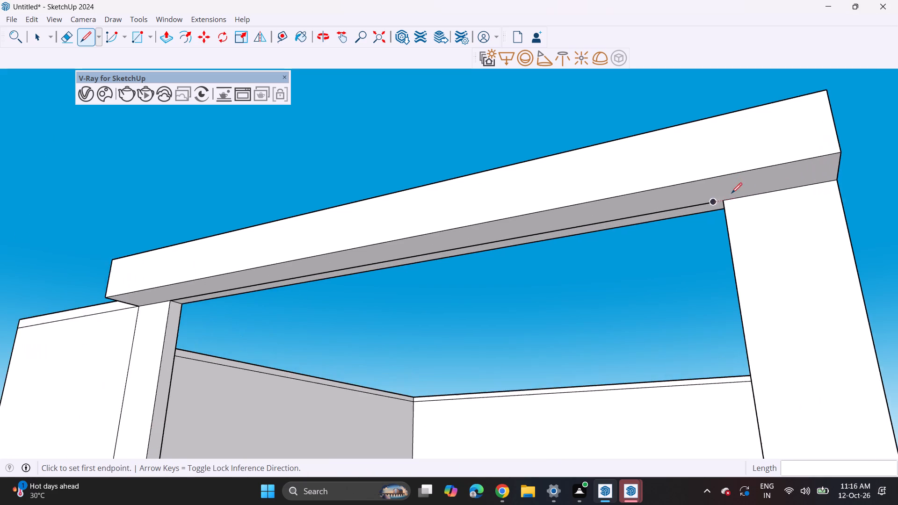
scroll(720, 201, up, 15)
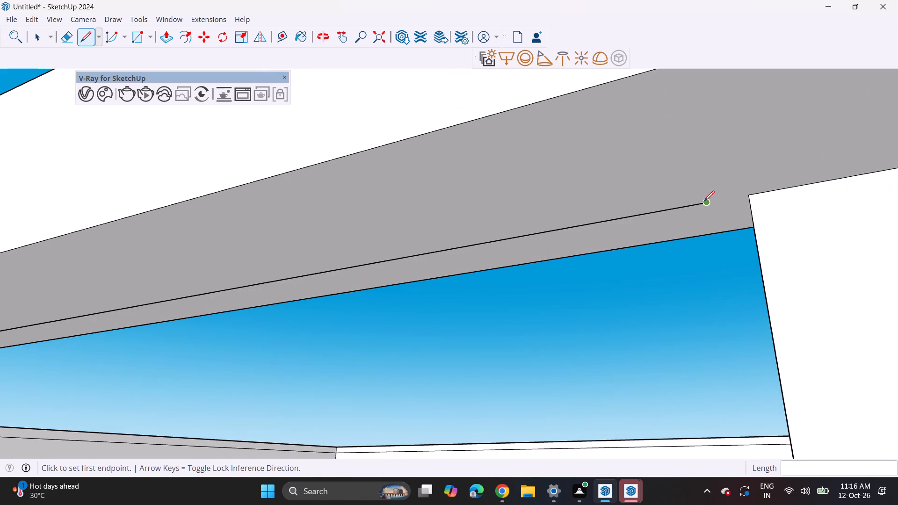
click(704, 201)
click(743, 192)
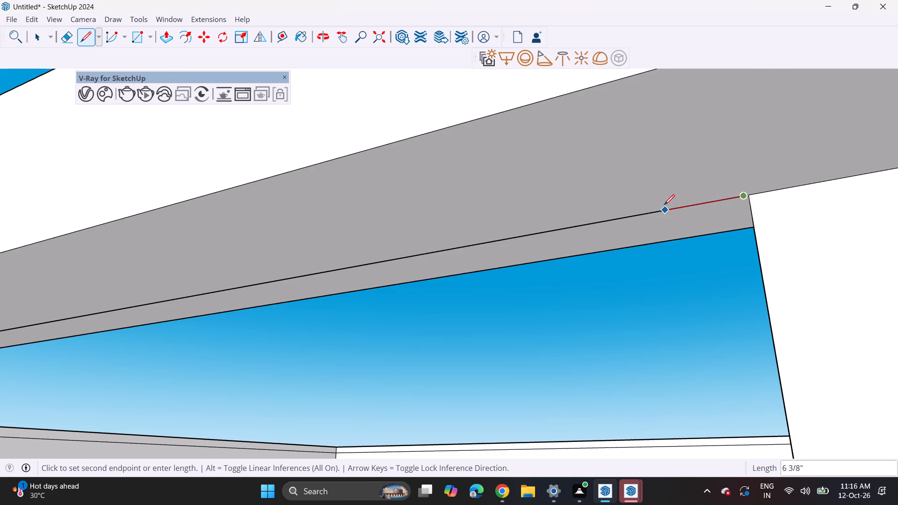
scroll(664, 205, down, 11)
key(space)
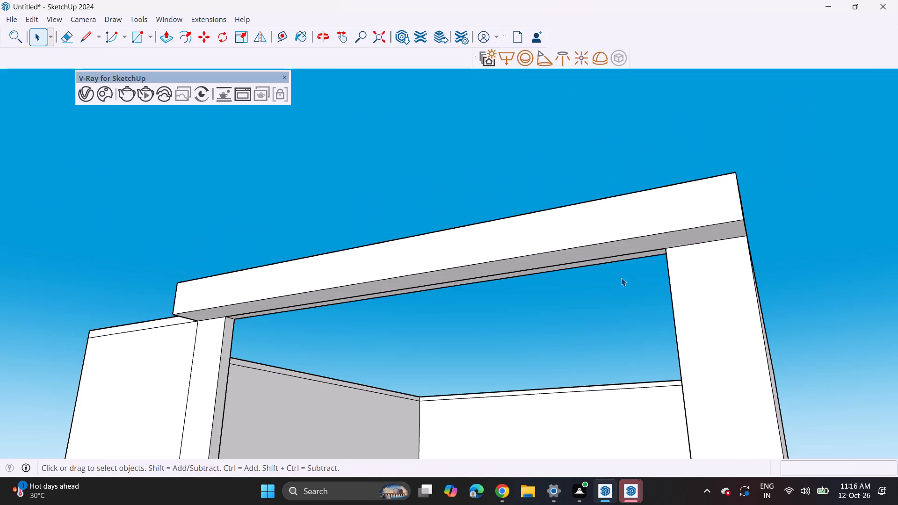
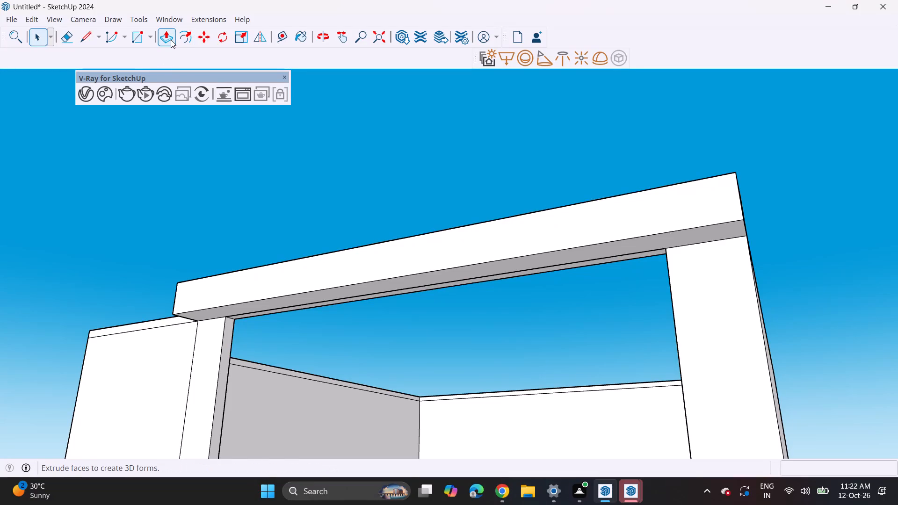
Push/Pull the entrance beam's underside downward about 5 3/4" to deepen the beam.
click(171, 40)
click(325, 292)
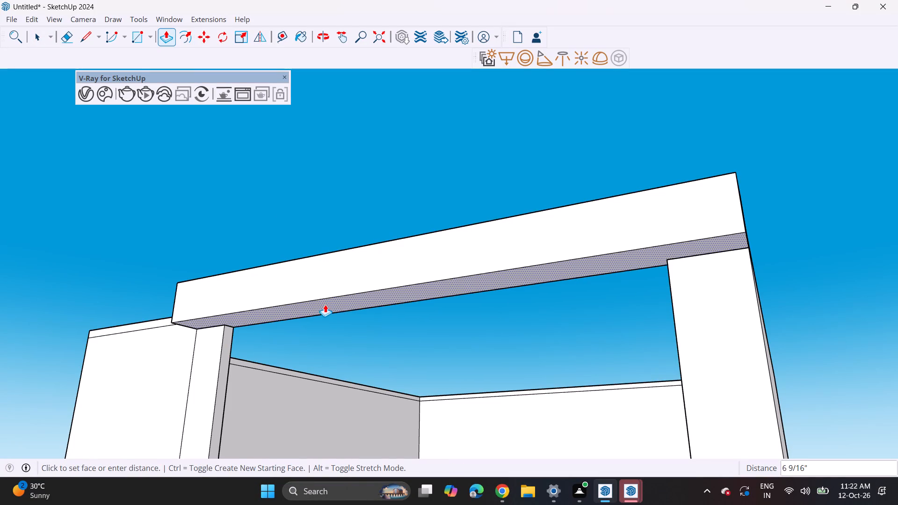
double_click(325, 302)
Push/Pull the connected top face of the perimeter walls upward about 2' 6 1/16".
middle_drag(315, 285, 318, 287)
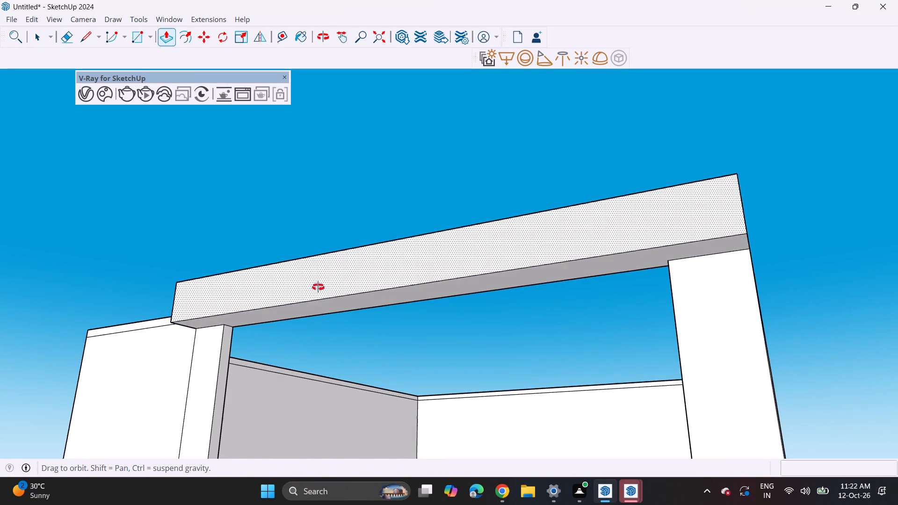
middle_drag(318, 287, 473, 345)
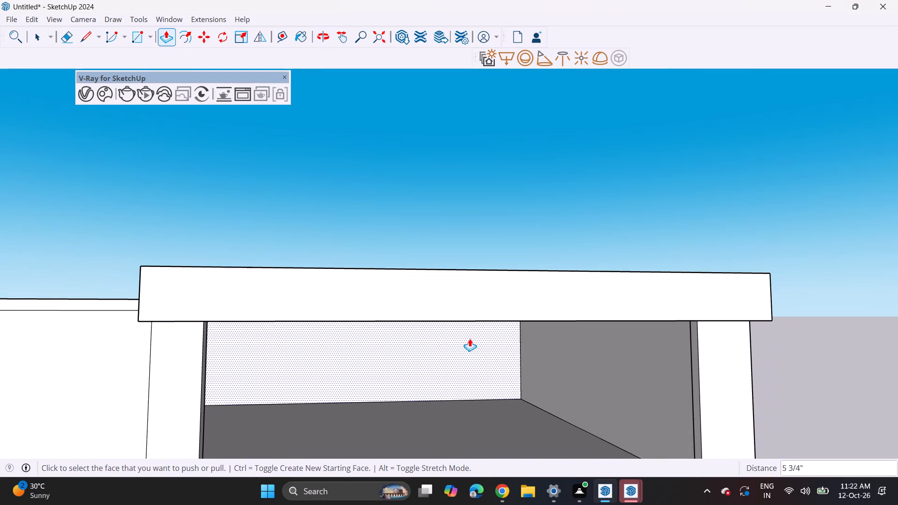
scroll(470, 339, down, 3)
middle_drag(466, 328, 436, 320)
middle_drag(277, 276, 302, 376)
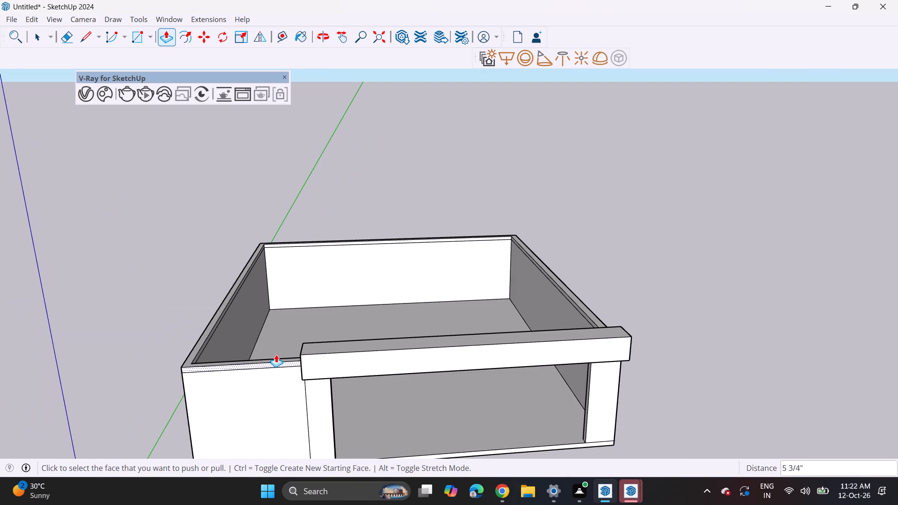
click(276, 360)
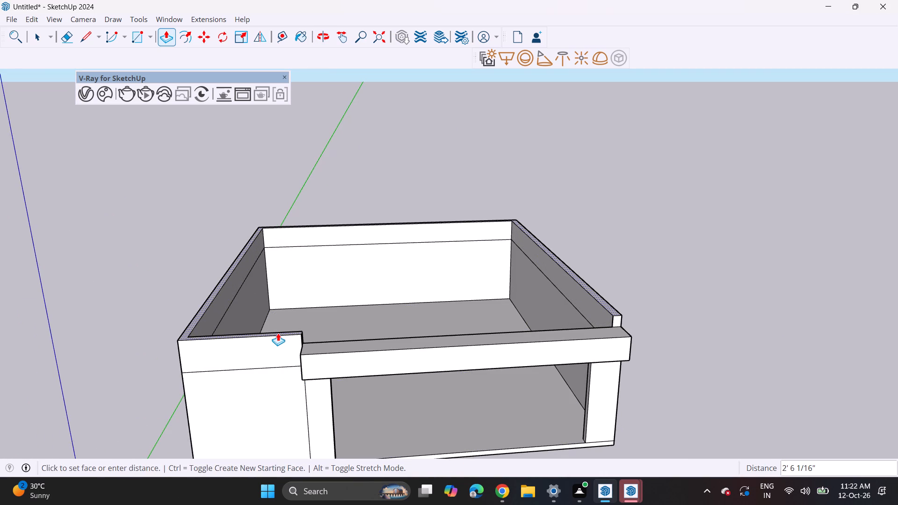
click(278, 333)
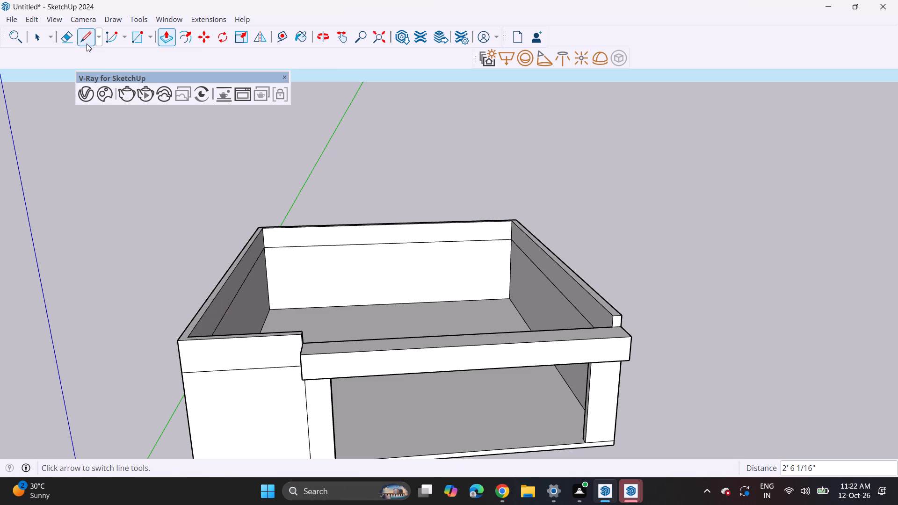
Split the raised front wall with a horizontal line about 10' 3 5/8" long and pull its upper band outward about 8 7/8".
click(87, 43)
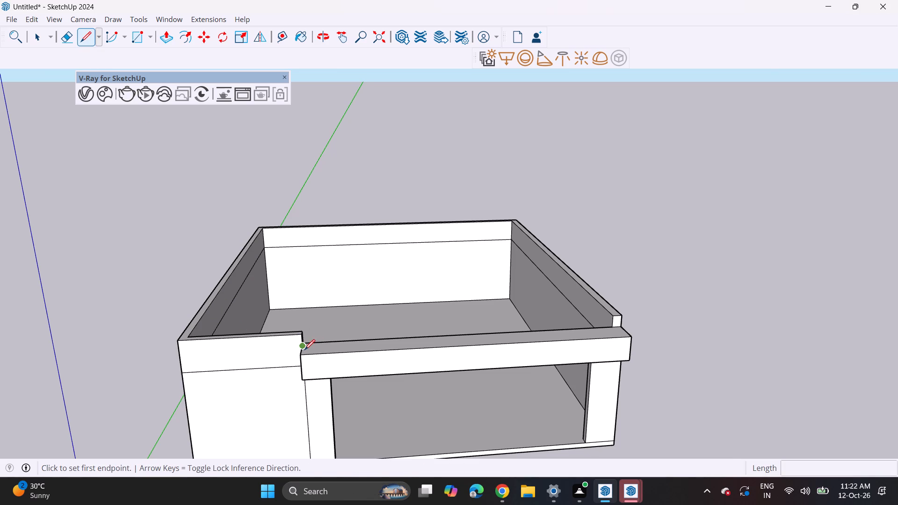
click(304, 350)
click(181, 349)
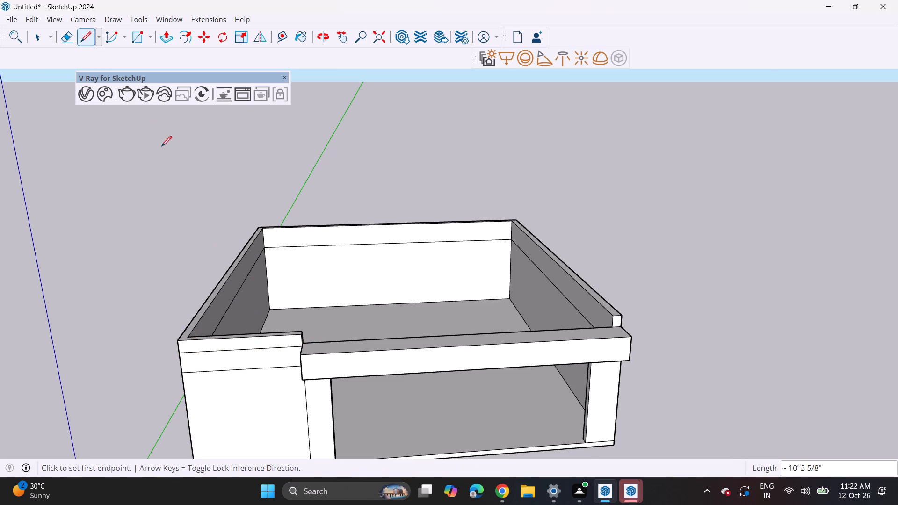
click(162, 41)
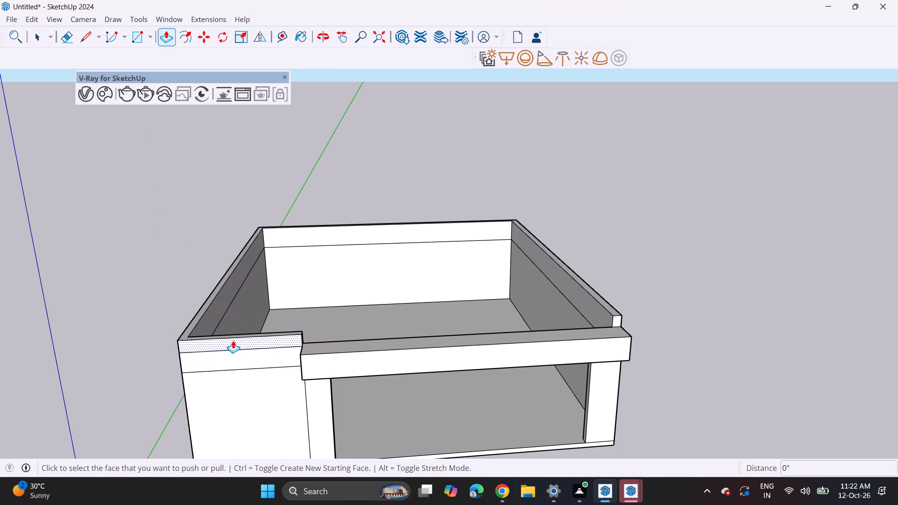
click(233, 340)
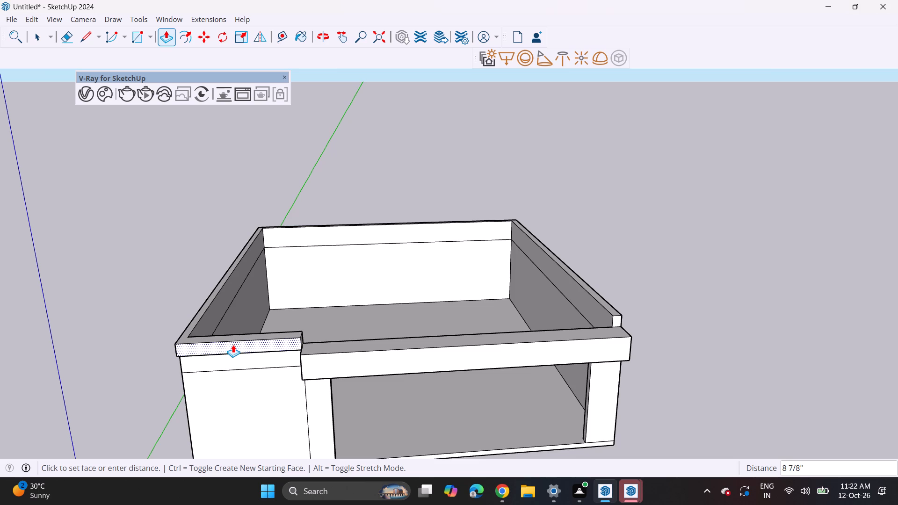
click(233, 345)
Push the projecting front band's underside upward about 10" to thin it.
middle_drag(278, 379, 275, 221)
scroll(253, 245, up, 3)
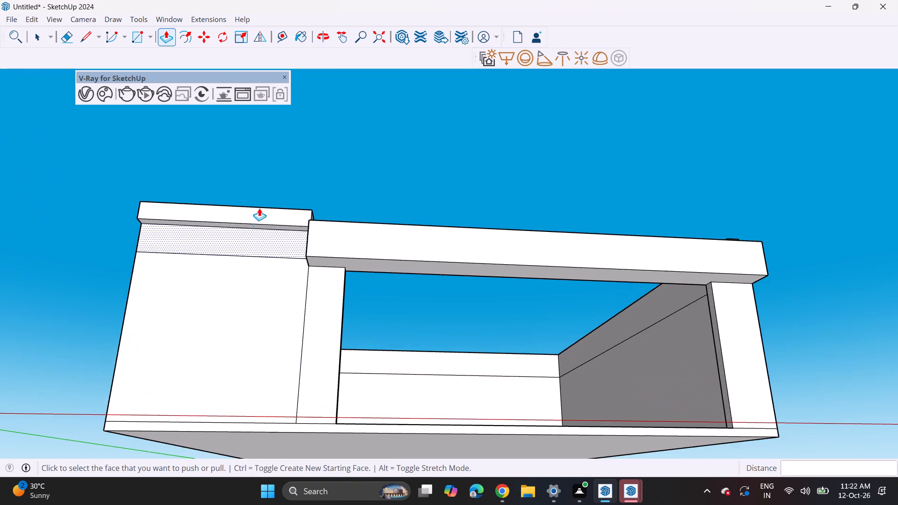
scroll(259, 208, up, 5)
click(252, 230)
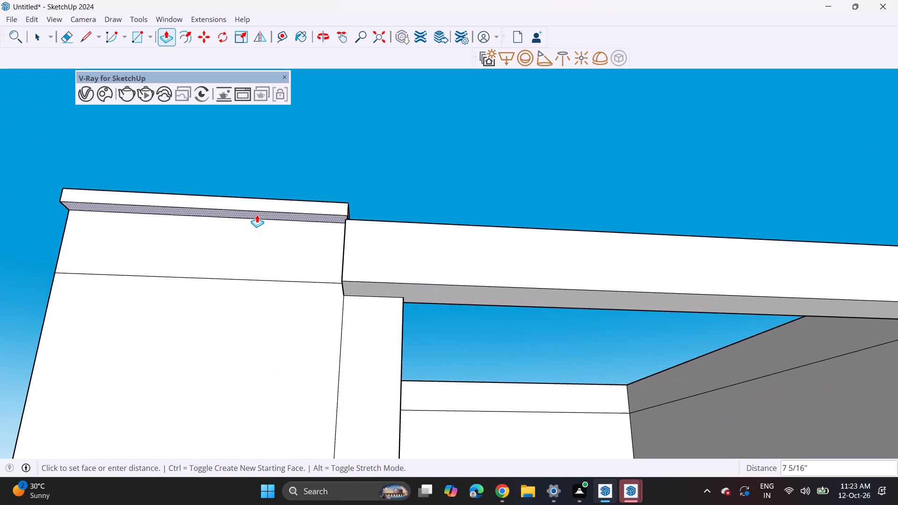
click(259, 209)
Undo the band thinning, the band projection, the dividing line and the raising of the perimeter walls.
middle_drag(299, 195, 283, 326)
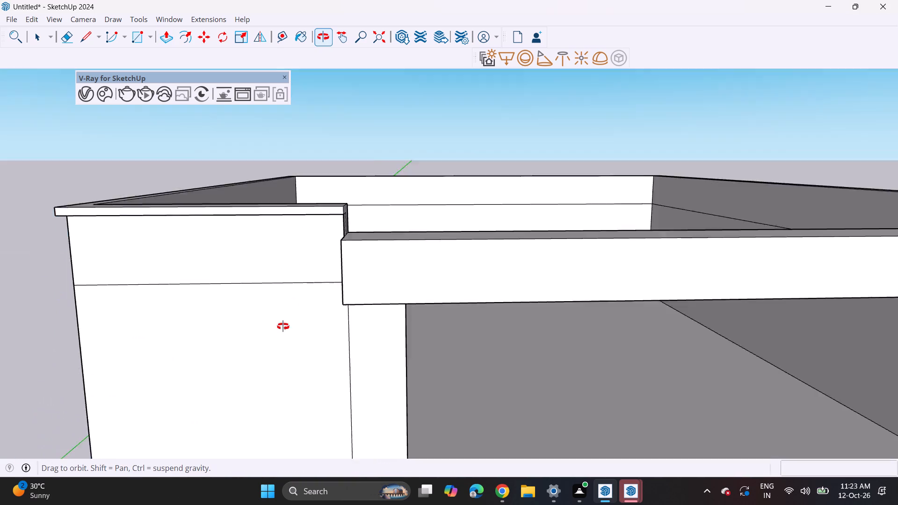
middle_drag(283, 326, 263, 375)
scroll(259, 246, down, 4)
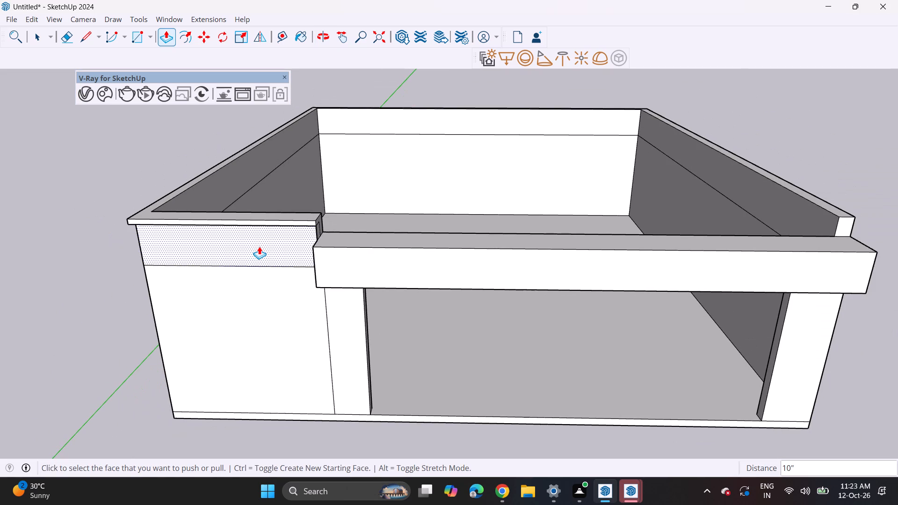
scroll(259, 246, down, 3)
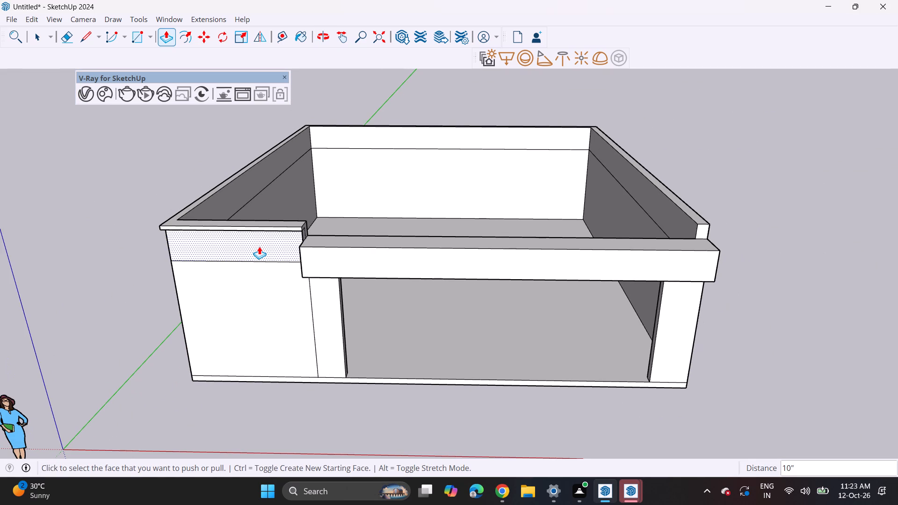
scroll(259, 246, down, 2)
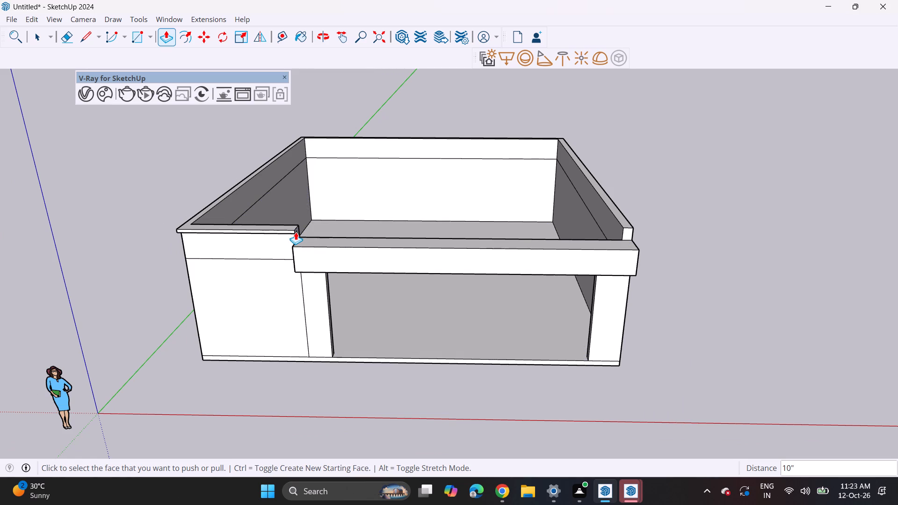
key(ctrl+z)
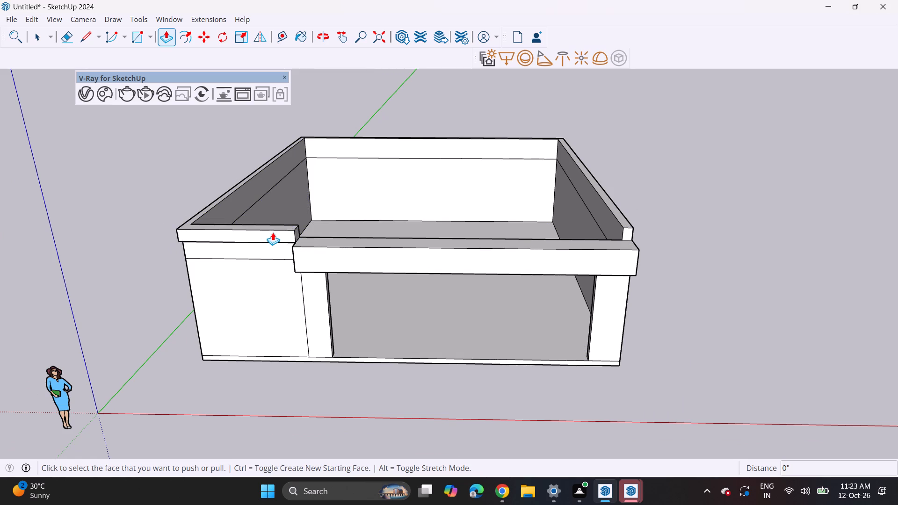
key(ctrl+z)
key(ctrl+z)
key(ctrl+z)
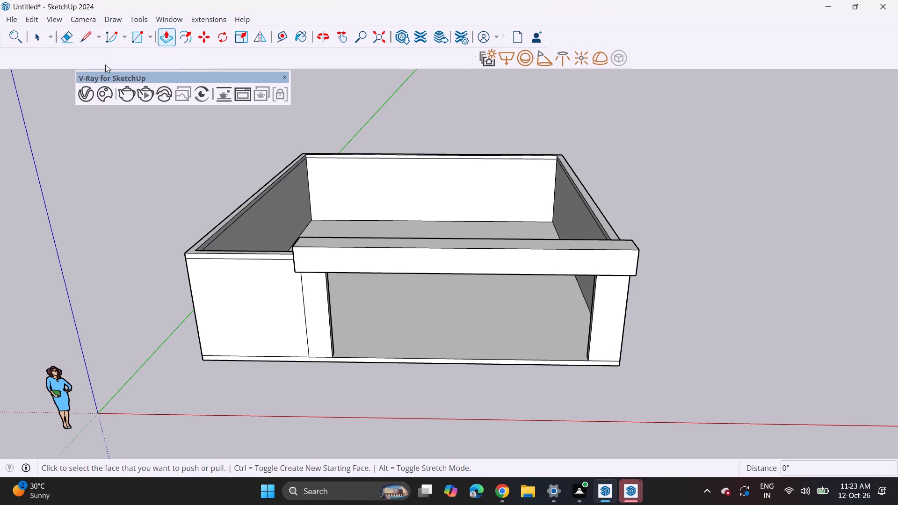
Draw a line about 8 1/16" long across the wall top at the outer front corner, separating the front wall's top from the side wall's.
drag(92, 36, 92, 41)
scroll(165, 205, up, 2)
scroll(188, 261, up, 1)
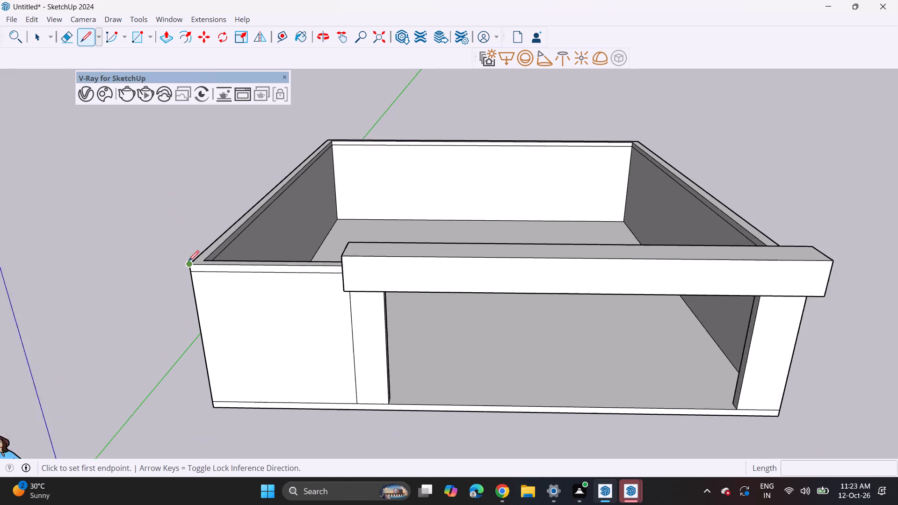
scroll(188, 261, up, 2)
click(209, 254)
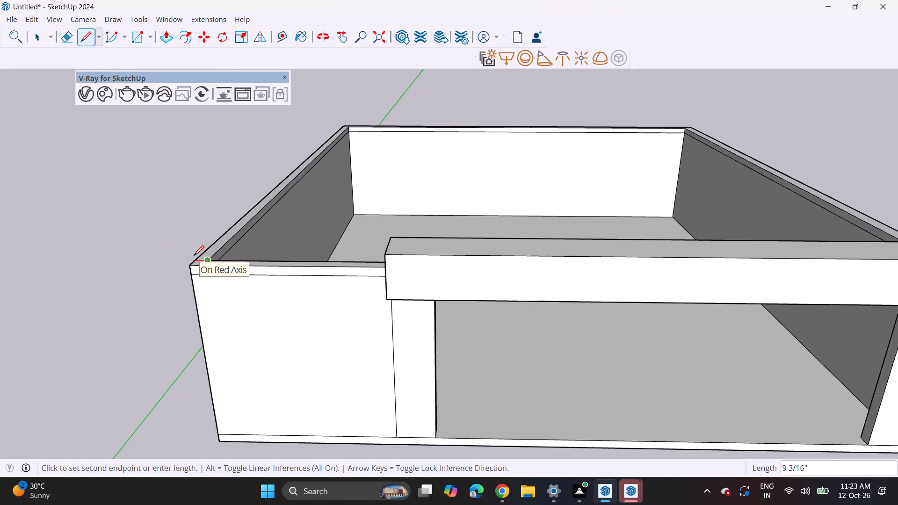
click(197, 258)
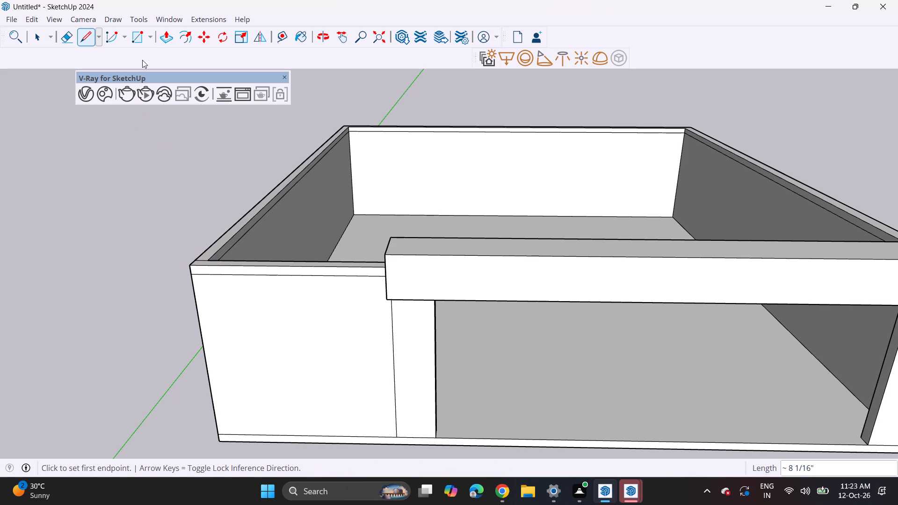
Push/Pull only the front wall's top face upward about 2' 5 3/8" to form a parapet beside the entrance beam.
click(169, 38)
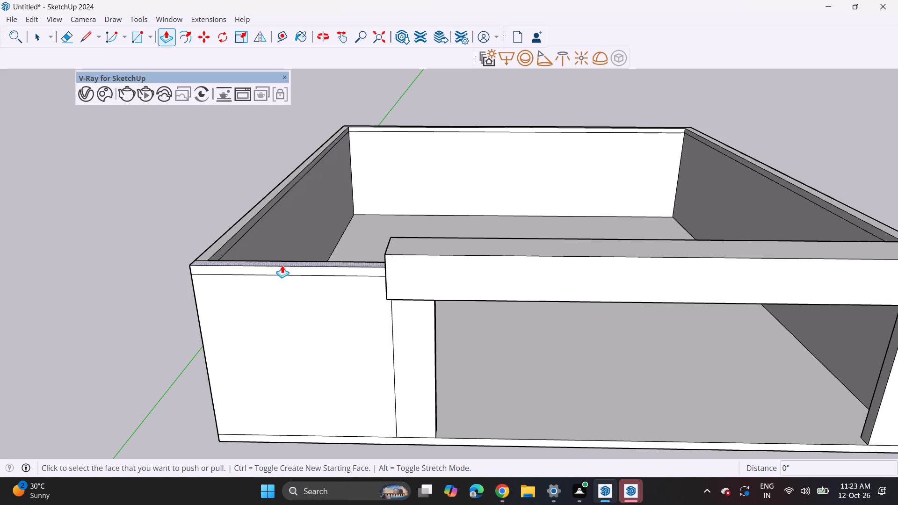
click(282, 265)
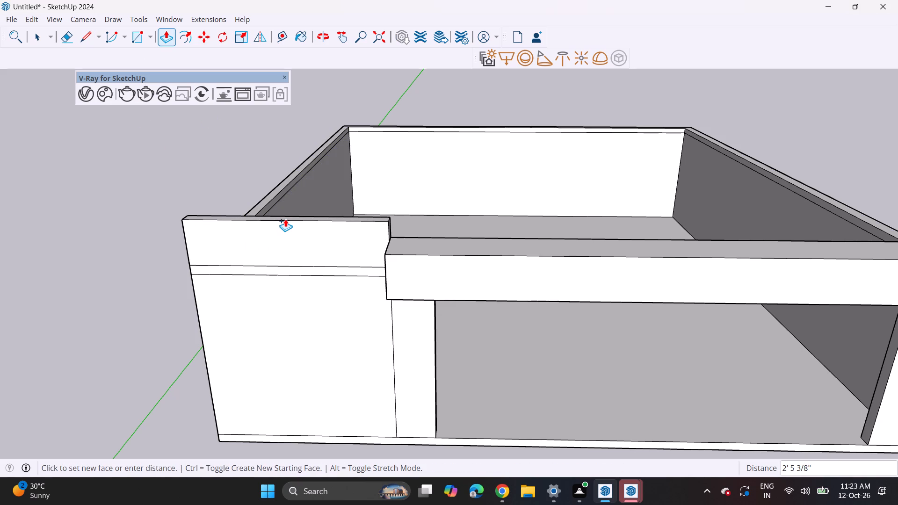
click(285, 219)
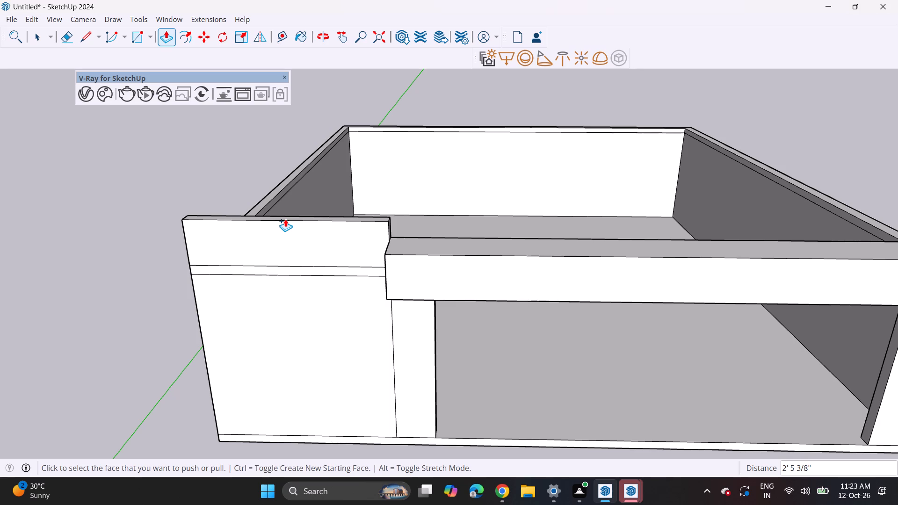
Split the front parapet with a horizontal line about 10' 3 5/8" long and pull its upper band outward about 9 5/16".
click(82, 41)
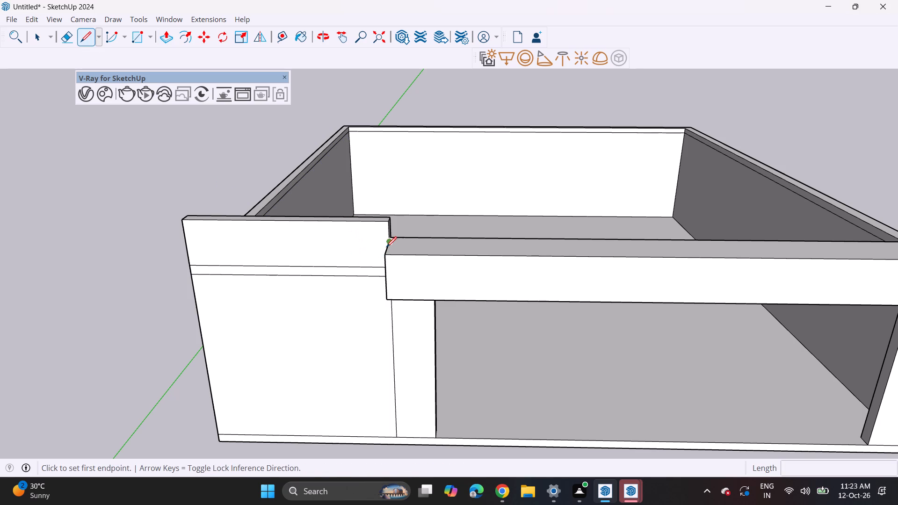
click(386, 246)
click(184, 241)
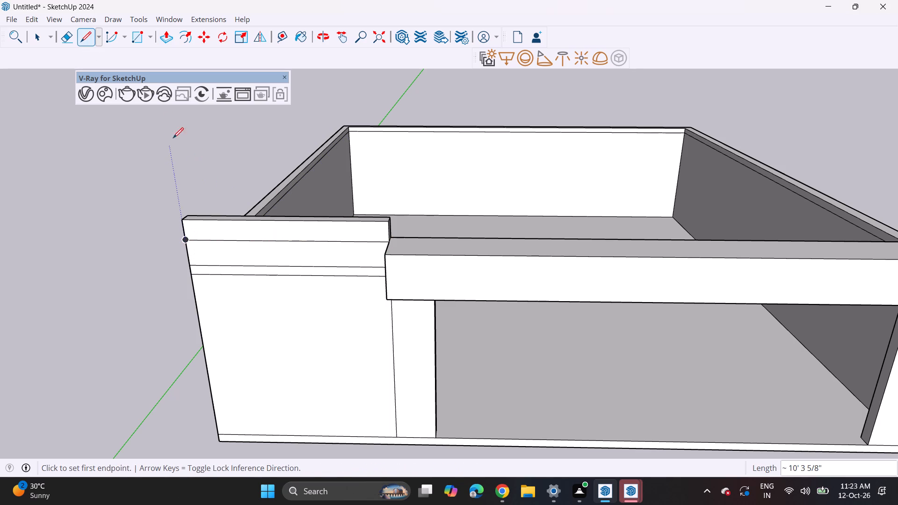
drag(168, 36, 173, 44)
click(309, 229)
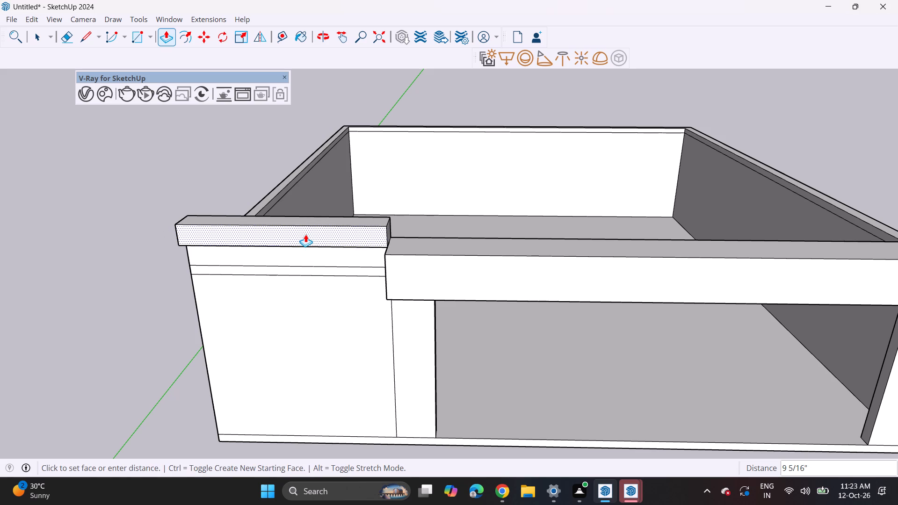
click(305, 234)
Push the projecting parapet band's underside upward about 6 7/8" to leave a thinner coping.
middle_drag(351, 255, 348, 123)
scroll(301, 255, up, 3)
middle_drag(312, 244, 314, 195)
click(319, 222)
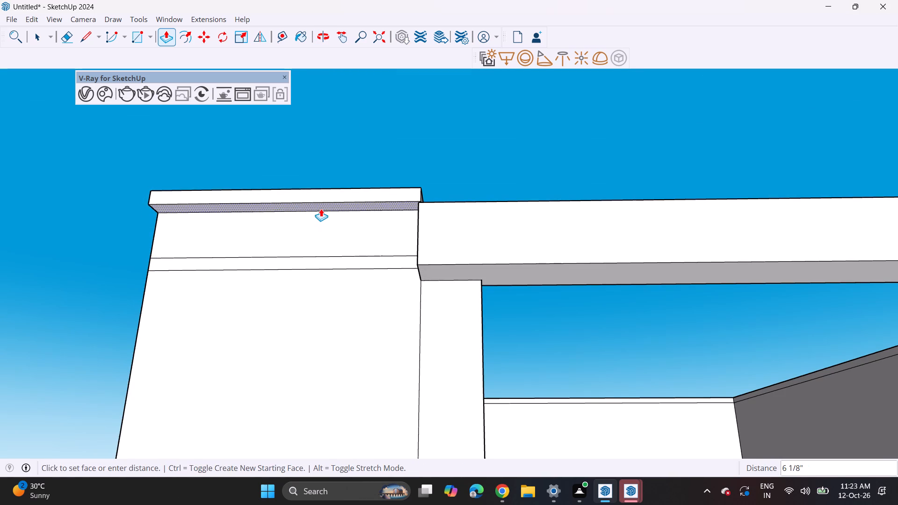
click(321, 209)
Erase the edge of the leftover face hanging beneath the coping at its end beside the entrance beam.
middle_drag(512, 186, 354, 337)
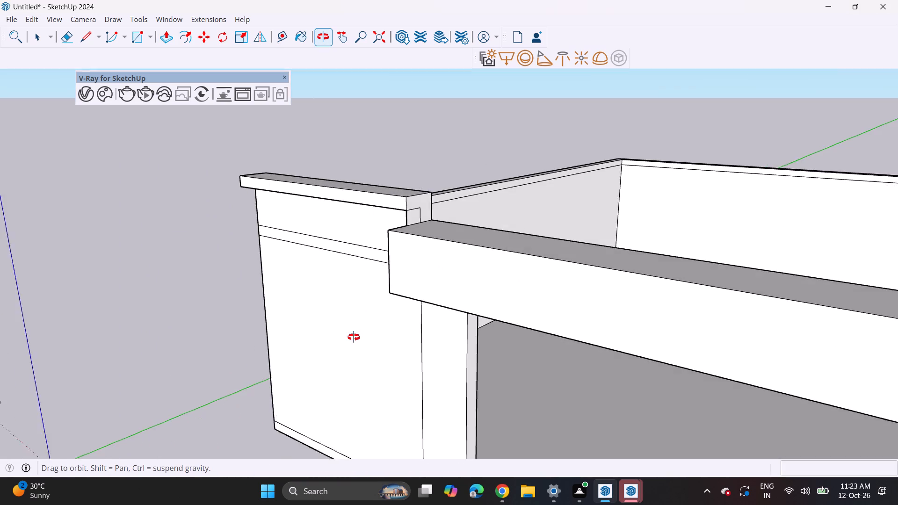
middle_drag(354, 337, 346, 341)
middle_drag(370, 261, 695, 275)
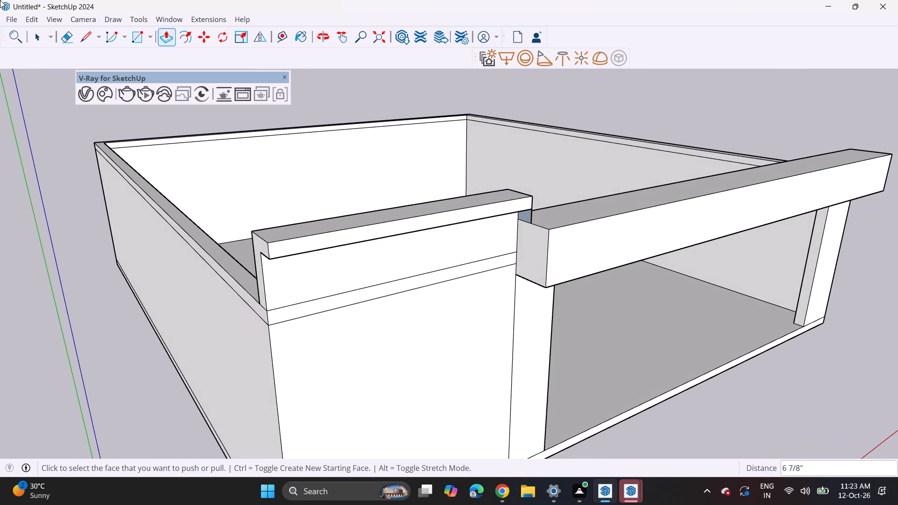
click(65, 42)
middle_drag(469, 227, 479, 202)
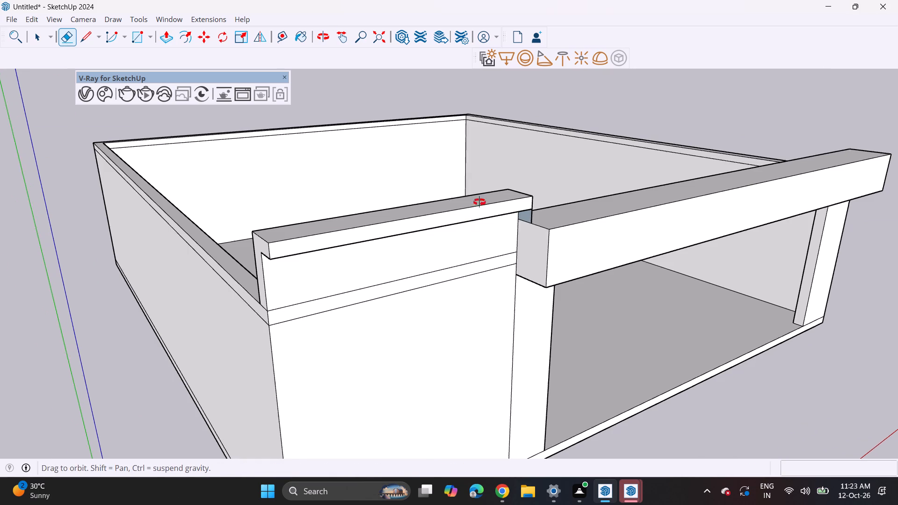
middle_drag(479, 202, 486, 180)
scroll(526, 185, up, 2)
click(540, 190)
middle_drag(540, 190, 539, 189)
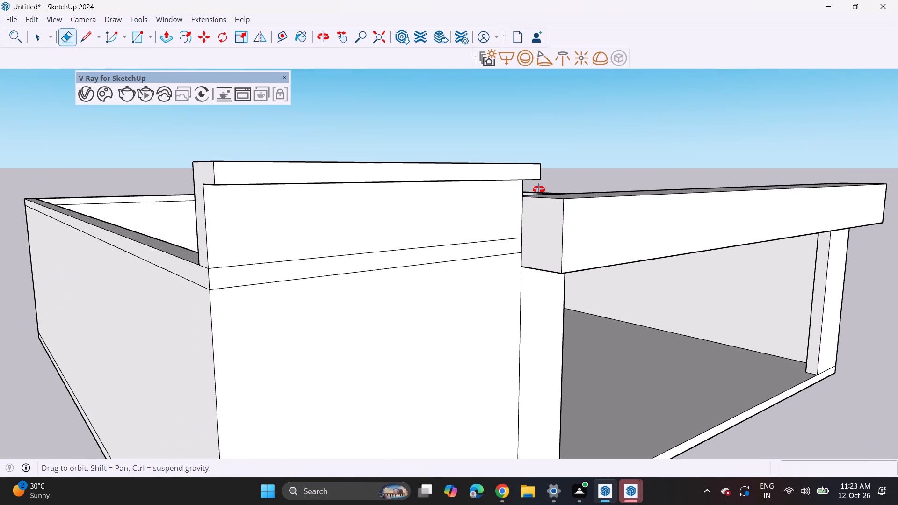
middle_drag(539, 189, 362, 231)
scroll(362, 231, down, 4)
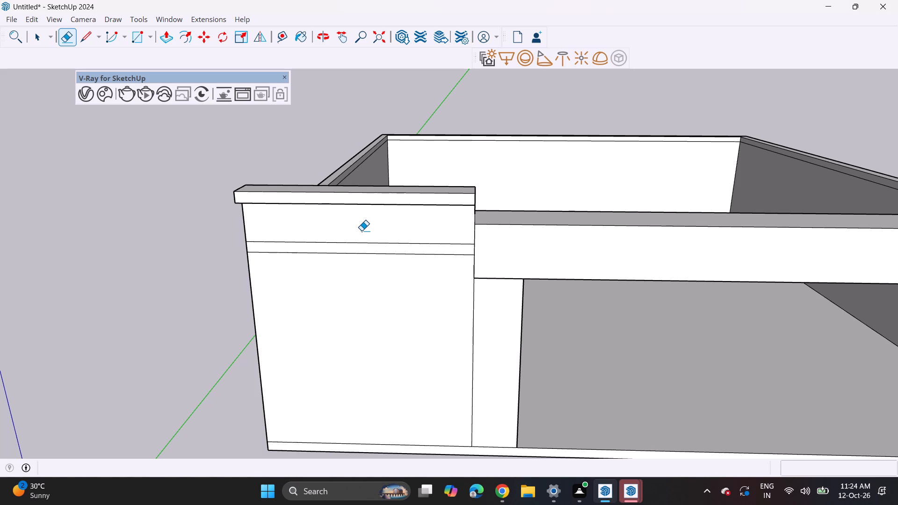
scroll(326, 230, down, 4)
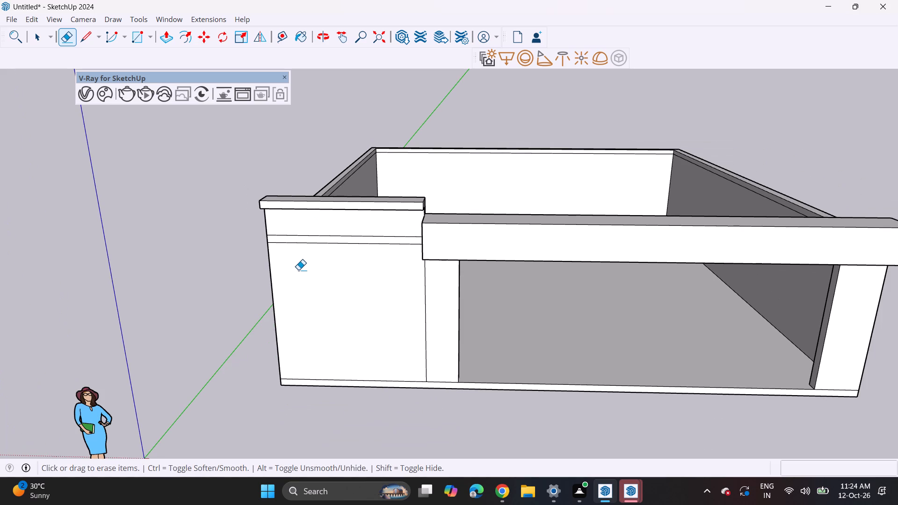
Examine the coping, entrance beam and open-topped walls from the front, the side and above.
scroll(298, 267, down, 1)
middle_drag(535, 248, 461, 250)
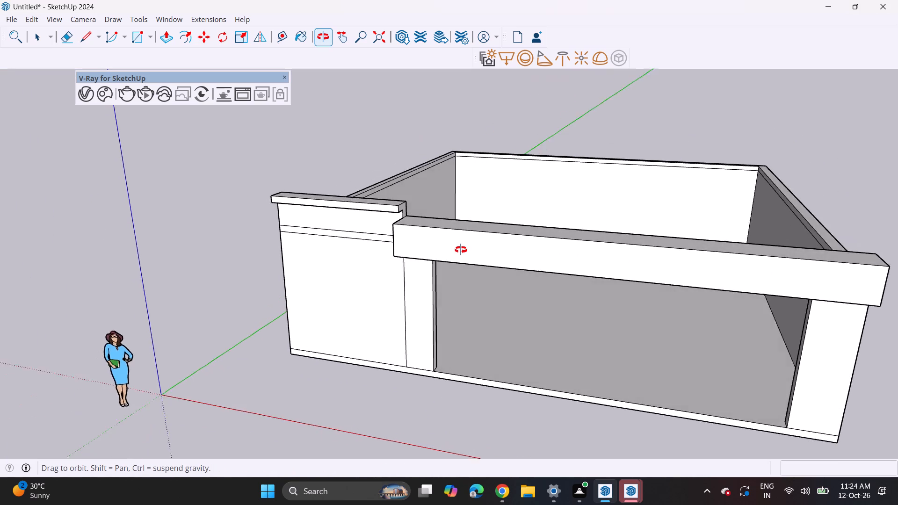
middle_drag(461, 250, 424, 255)
scroll(389, 234, down, 4)
middle_drag(574, 252, 229, 259)
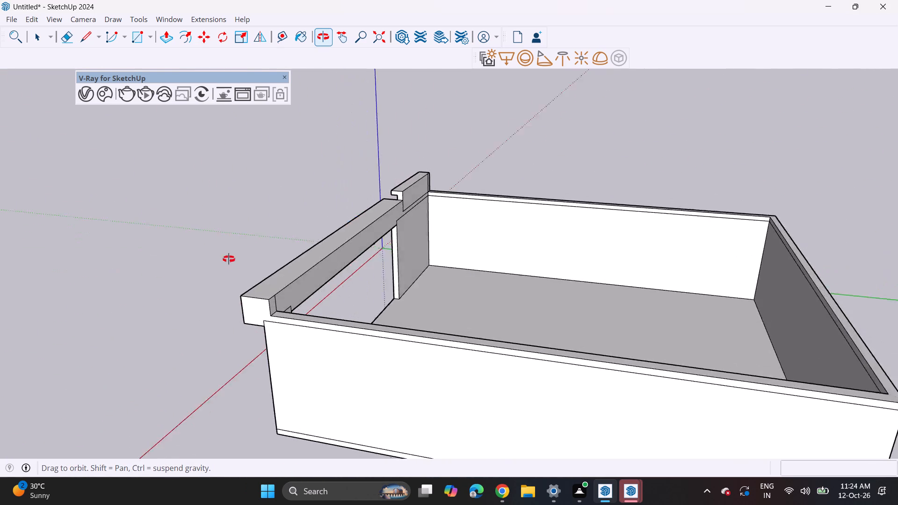
middle_drag(229, 259, 672, 208)
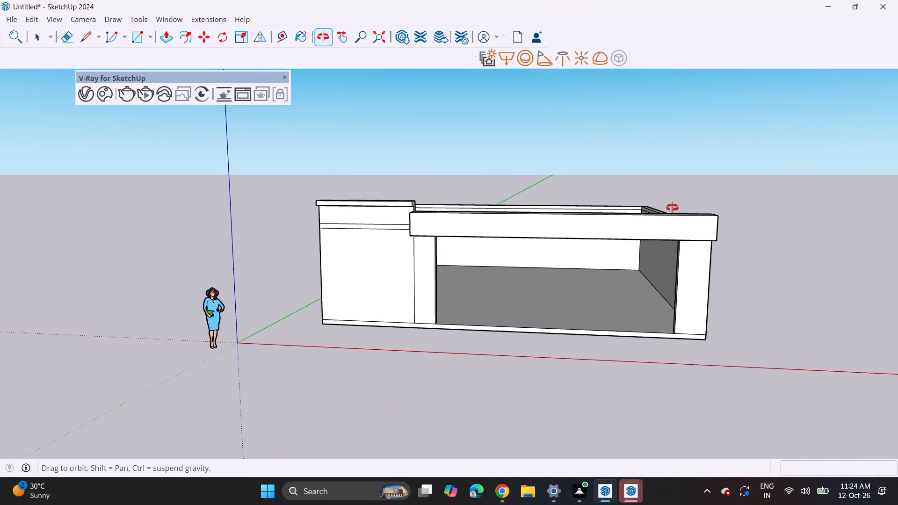
middle_drag(672, 208, 677, 203)
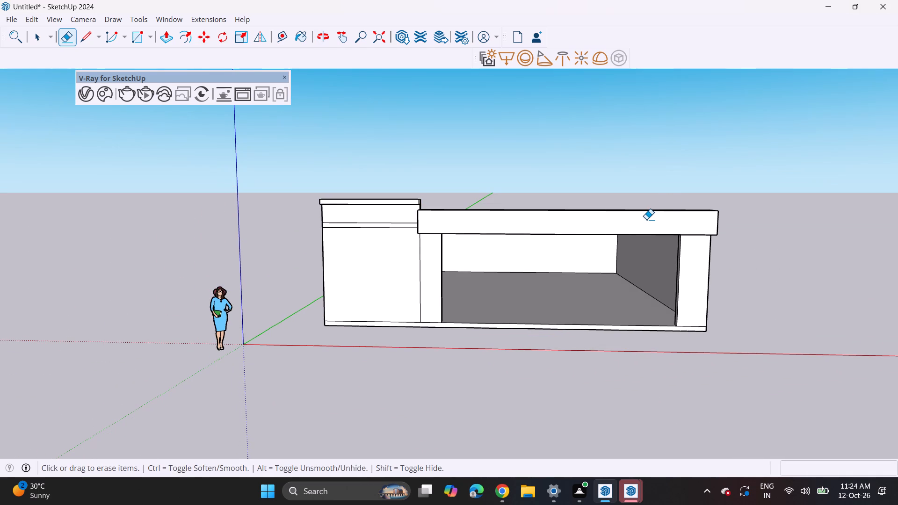
middle_drag(623, 214, 613, 235)
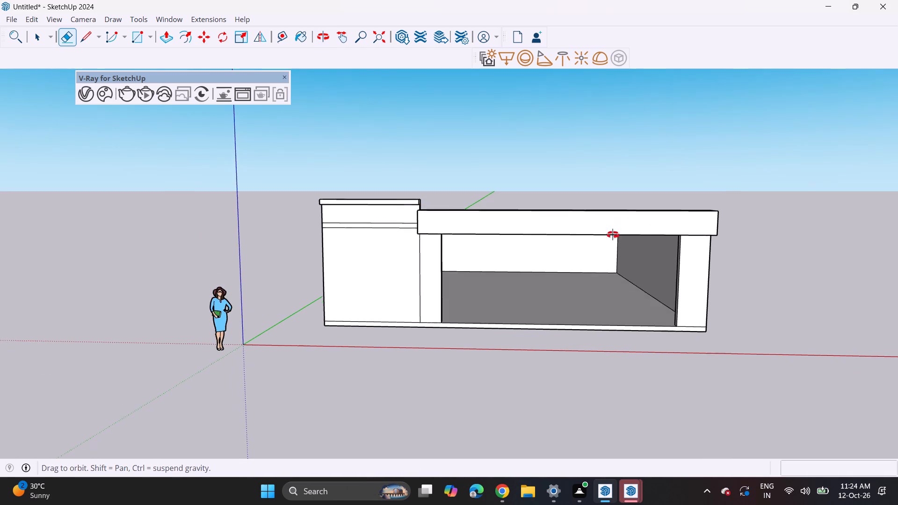
middle_drag(613, 235, 489, 318)
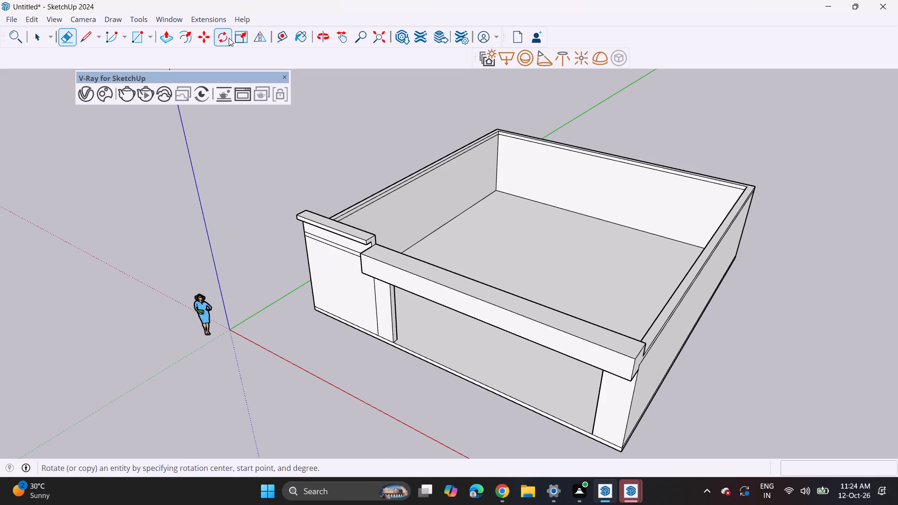
Draw an upright rotated rectangle along the full length of the back wall's top edge, 6" high.
click(145, 37)
click(148, 39)
click(155, 68)
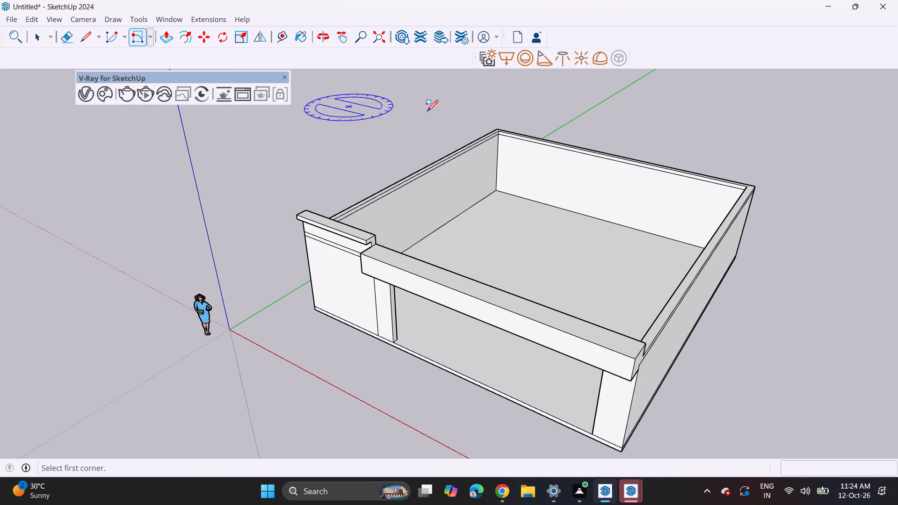
scroll(487, 120, up, 2)
click(495, 130)
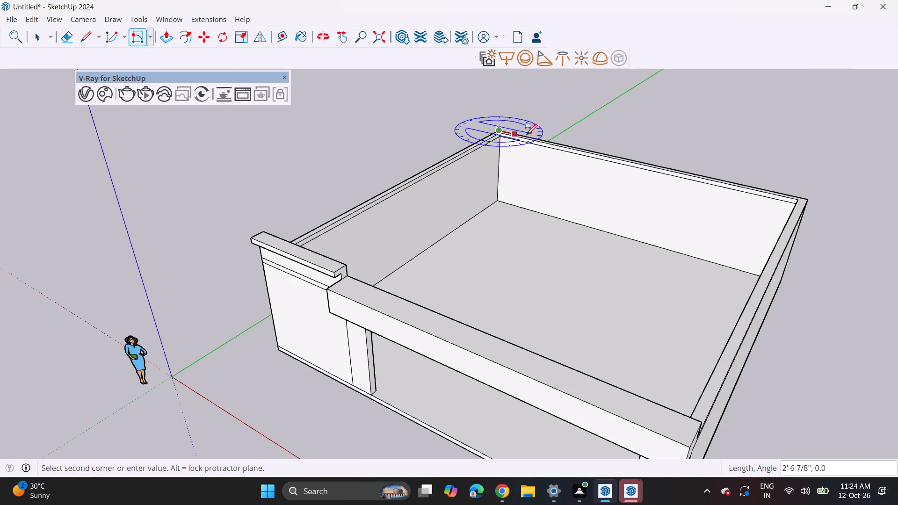
click(807, 201)
middle_drag(821, 179, 615, 88)
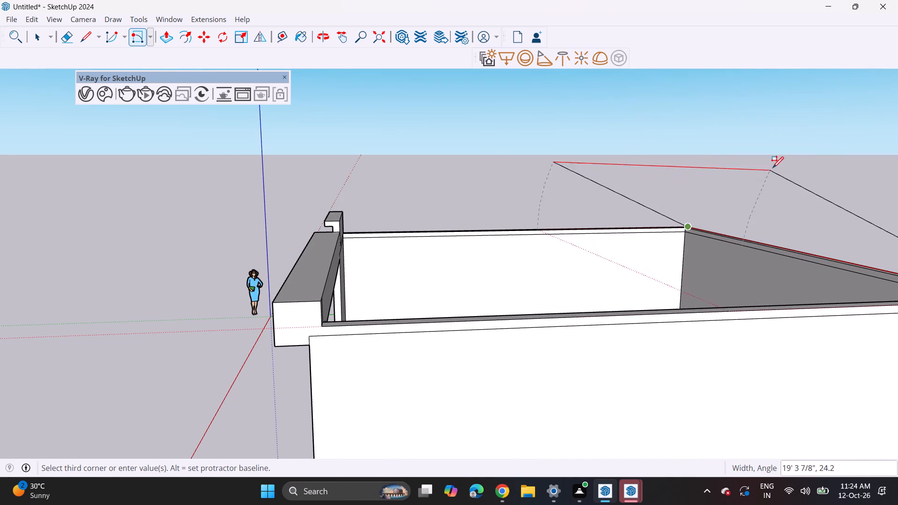
middle_drag(772, 167, 645, 129)
scroll(651, 129, down, 8)
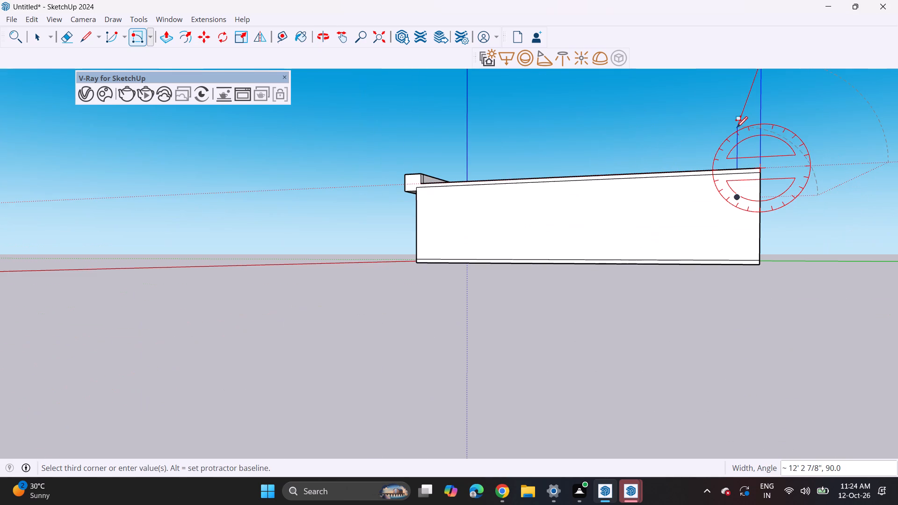
key(6)
key(Return)
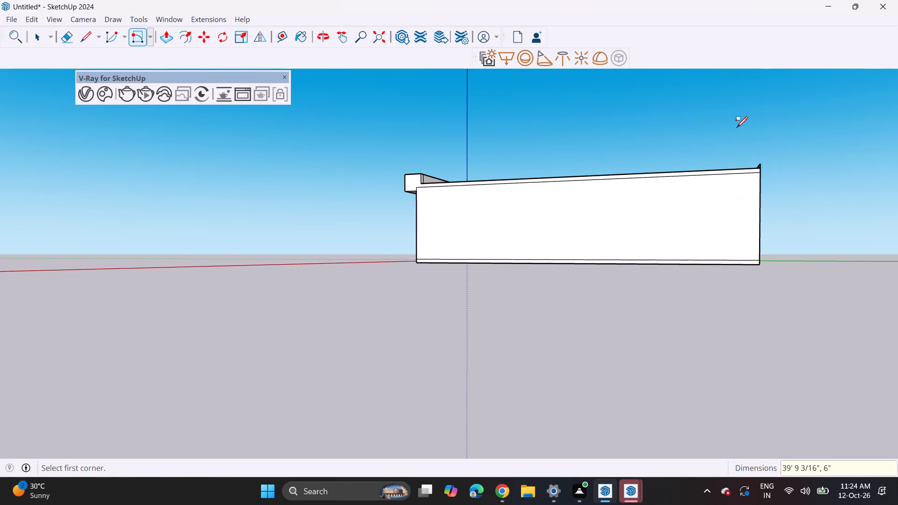
Push/Pull the 6" strip forward about 42' 3 5/16" from the back wall to the front, forming the roof slab.
middle_drag(297, 257, 516, 374)
scroll(665, 197, up, 9)
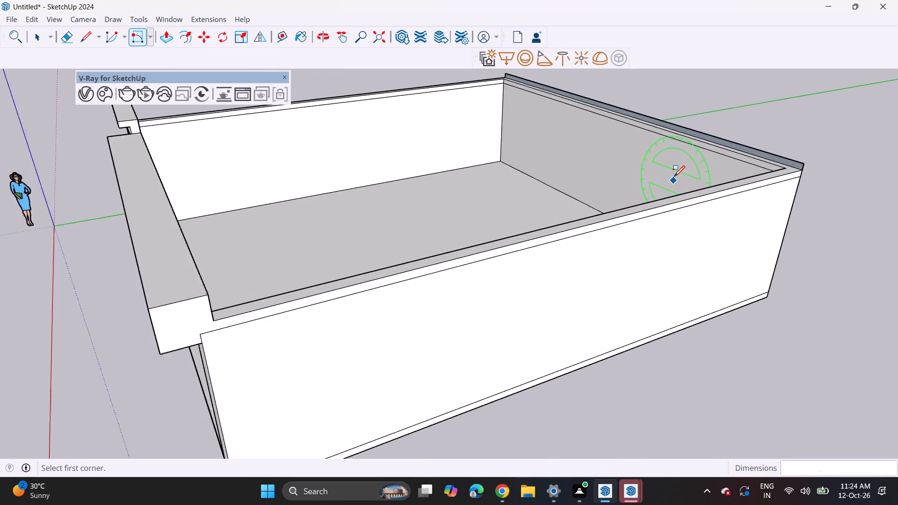
scroll(673, 176, up, 4)
key(p)
drag(729, 109, 724, 111)
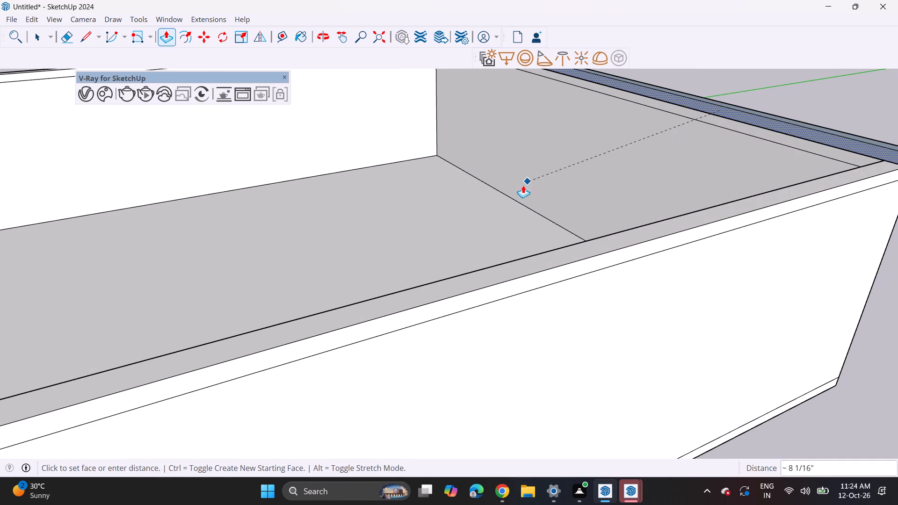
scroll(459, 220, down, 9)
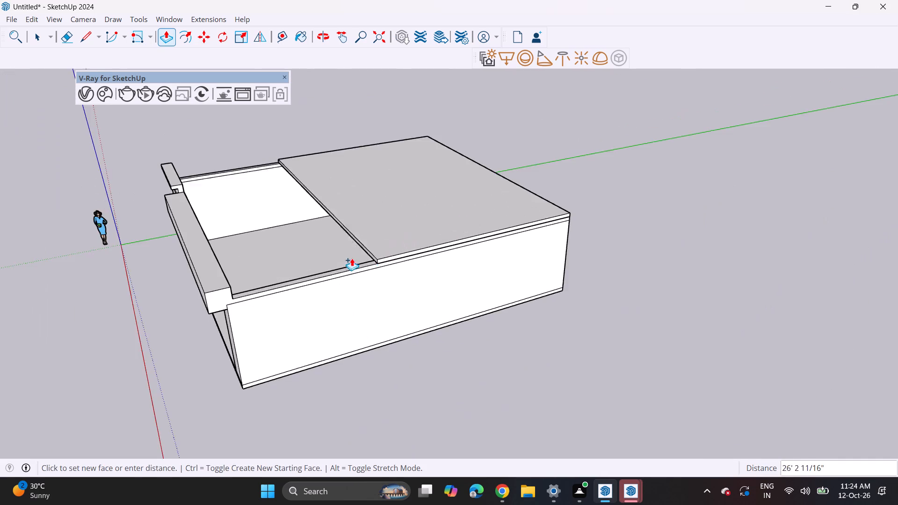
scroll(352, 258, down, 3)
click(259, 285)
Examine the new roof slab and its junction with the front parapet and beam from the front, above and behind.
middle_drag(221, 258, 516, 164)
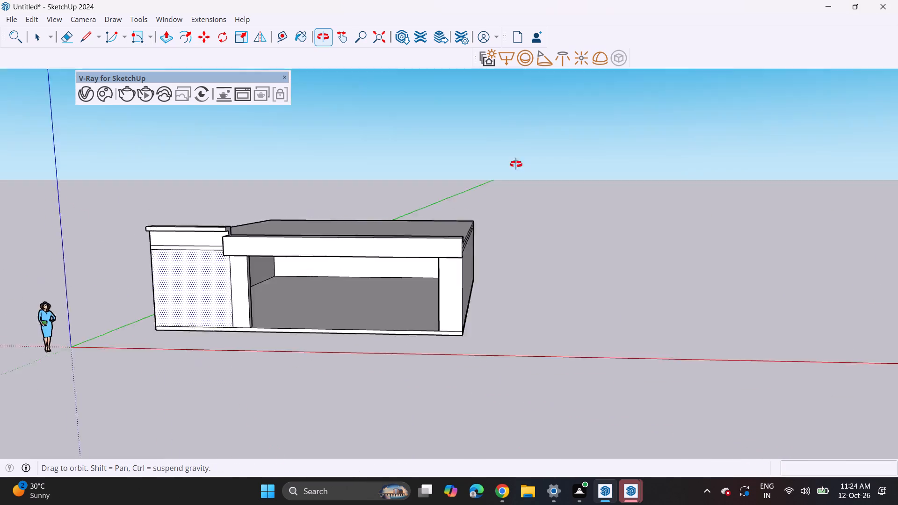
middle_drag(516, 164, 517, 161)
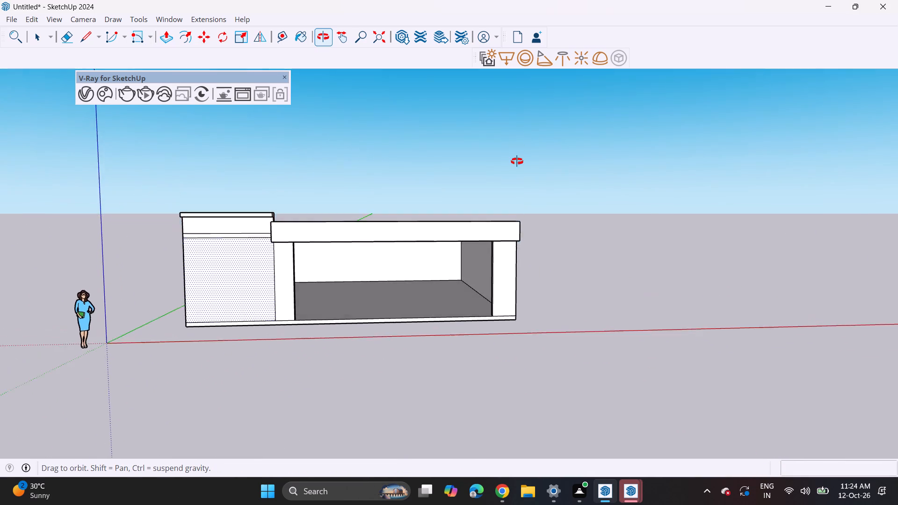
middle_drag(517, 161, 507, 162)
middle_click(500, 161)
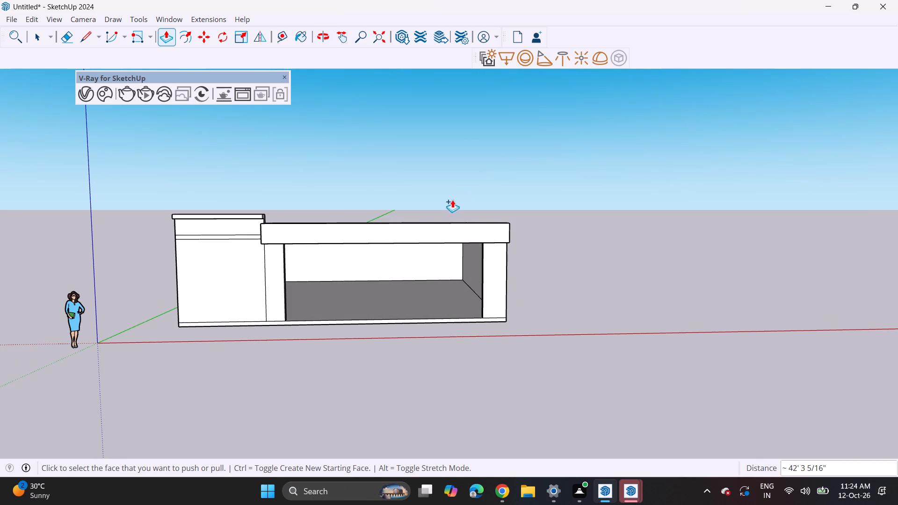
middle_drag(308, 208, 264, 305)
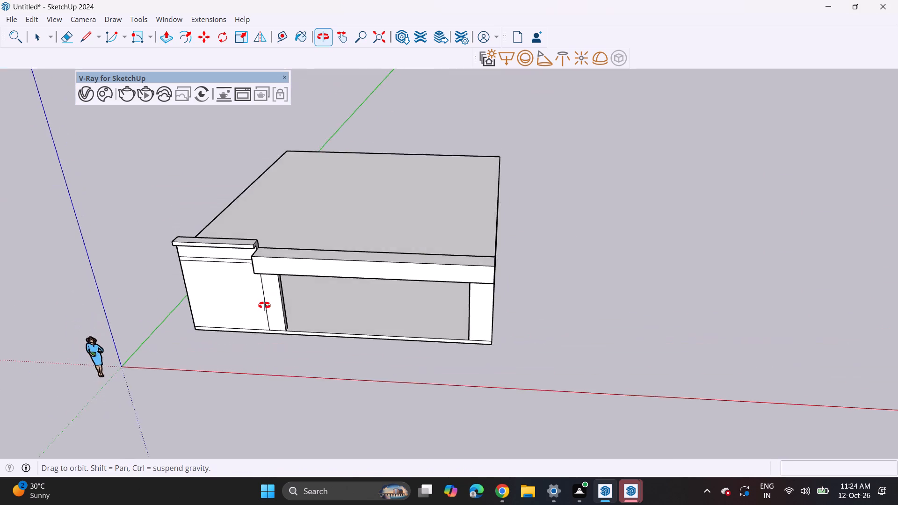
middle_drag(264, 305, 238, 349)
middle_drag(189, 248, 69, 257)
middle_drag(481, 171, 111, 162)
scroll(144, 168, up, 1)
middle_drag(616, 187, 460, 177)
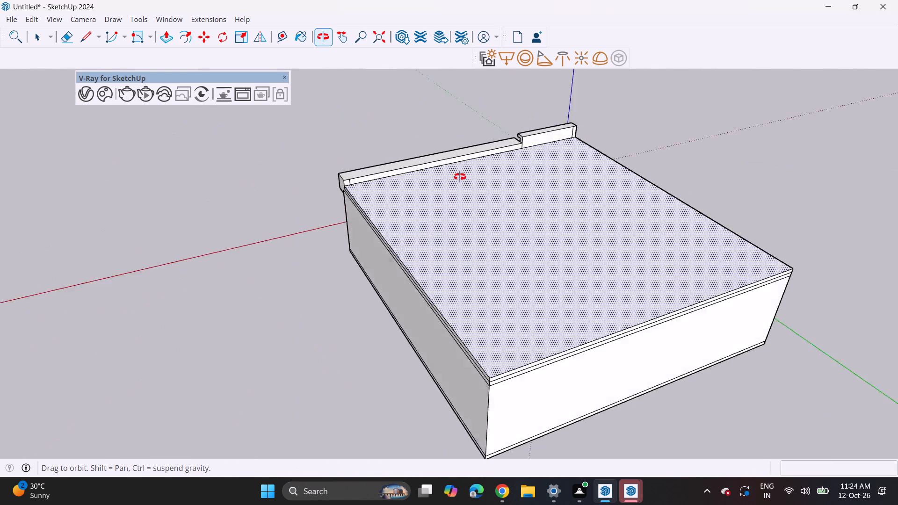
middle_drag(460, 177, 406, 171)
Divide the roof slab with a line about 42' 3 5/16" long from the parapet's inner end to the back edge.
drag(89, 31, 112, 66)
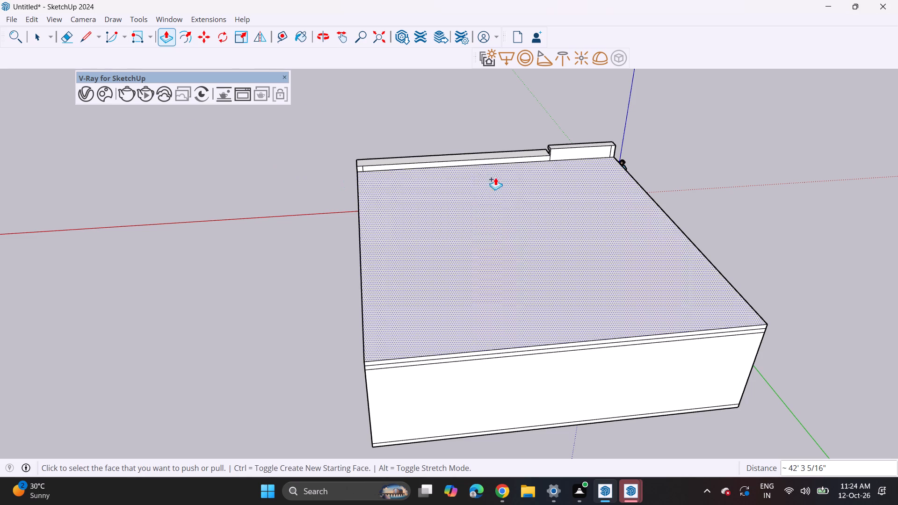
drag(90, 40, 90, 44)
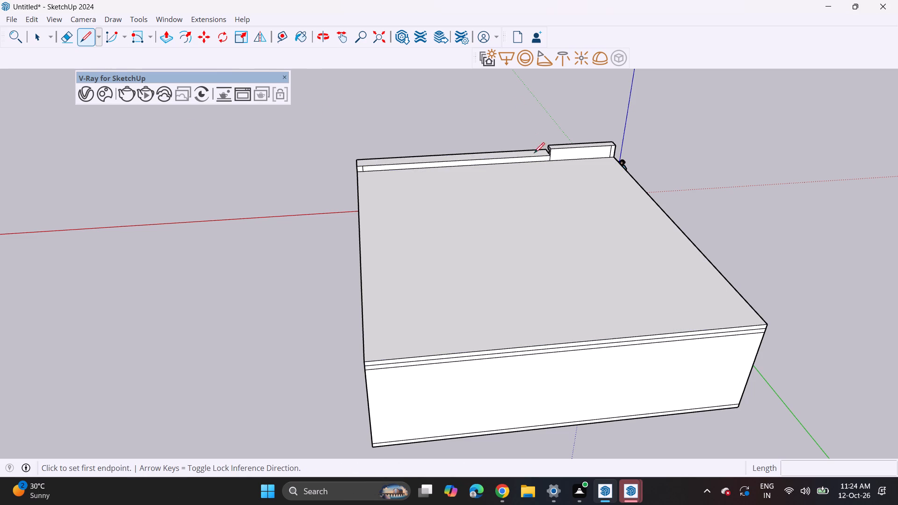
click(551, 163)
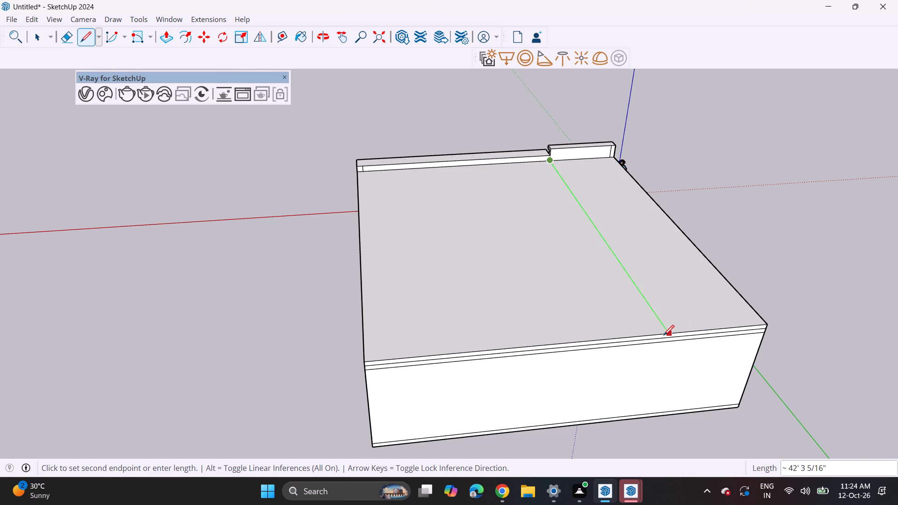
click(664, 335)
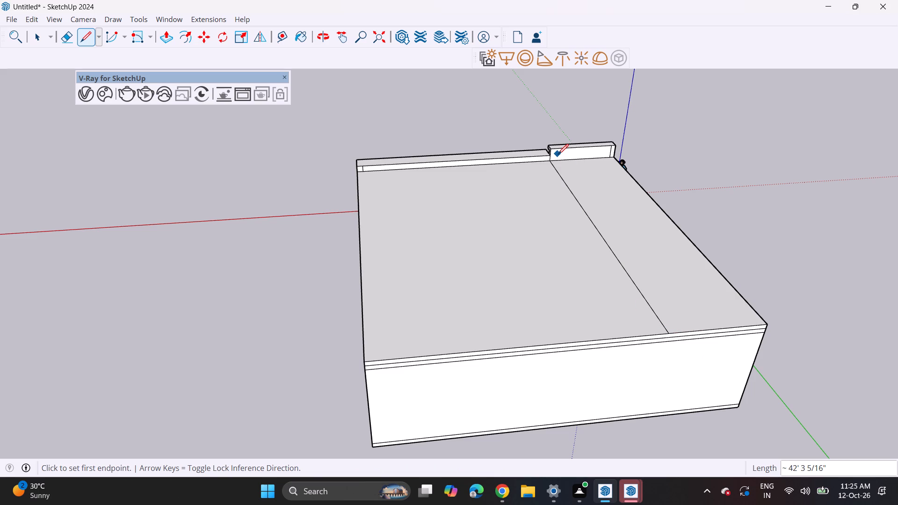
Draw a line about 4' long from the roof's dividing line near the parapet, running parallel to the entrance beam.
scroll(557, 156, up, 3)
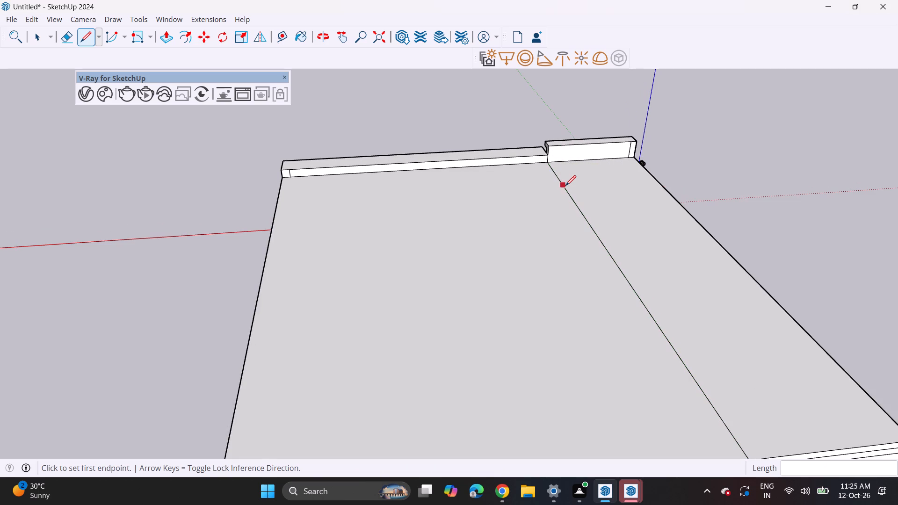
click(565, 185)
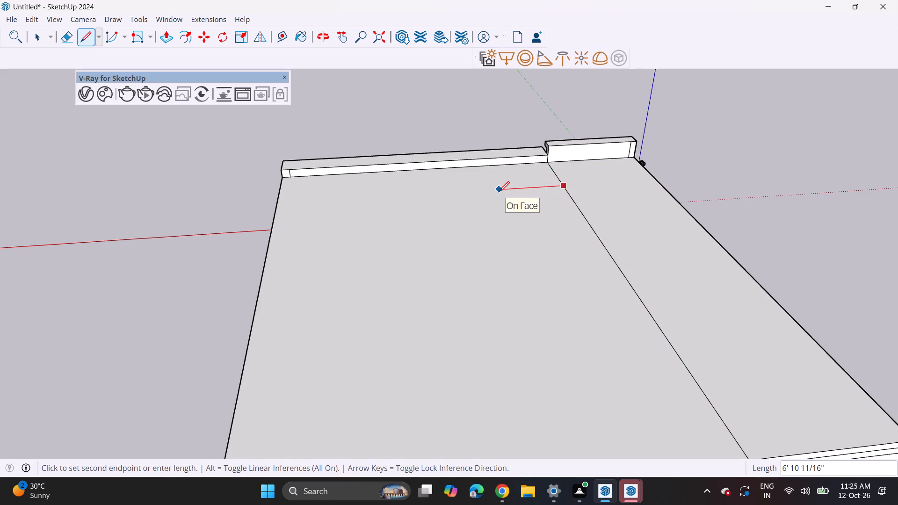
middle_drag(499, 192, 897, 192)
middle_drag(420, 172, 747, 181)
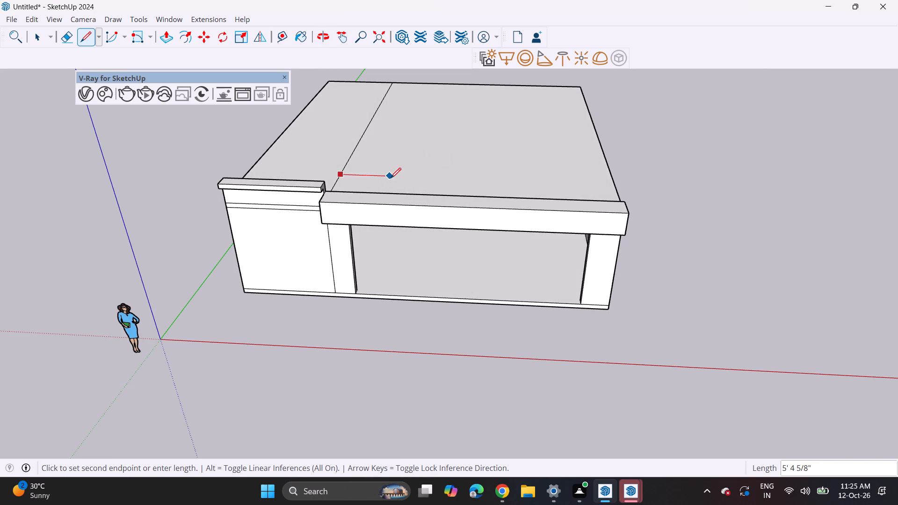
middle_drag(391, 178, 407, 158)
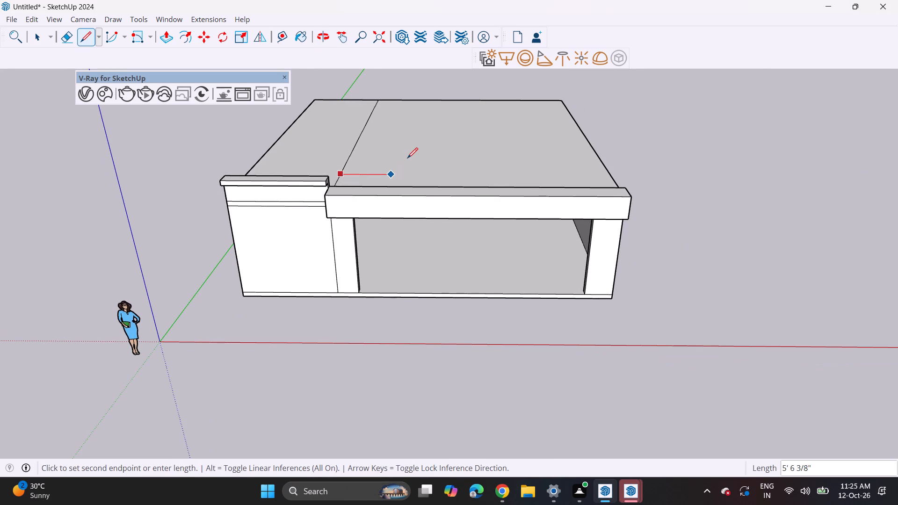
click(377, 169)
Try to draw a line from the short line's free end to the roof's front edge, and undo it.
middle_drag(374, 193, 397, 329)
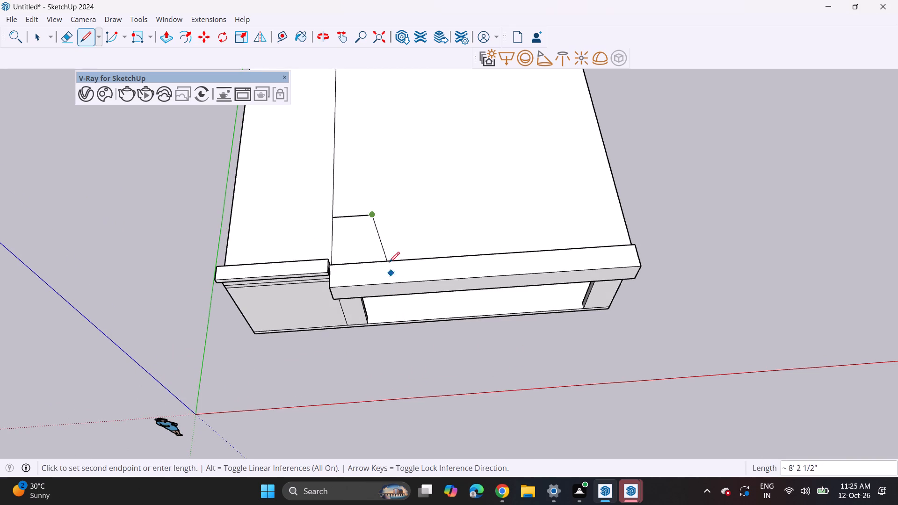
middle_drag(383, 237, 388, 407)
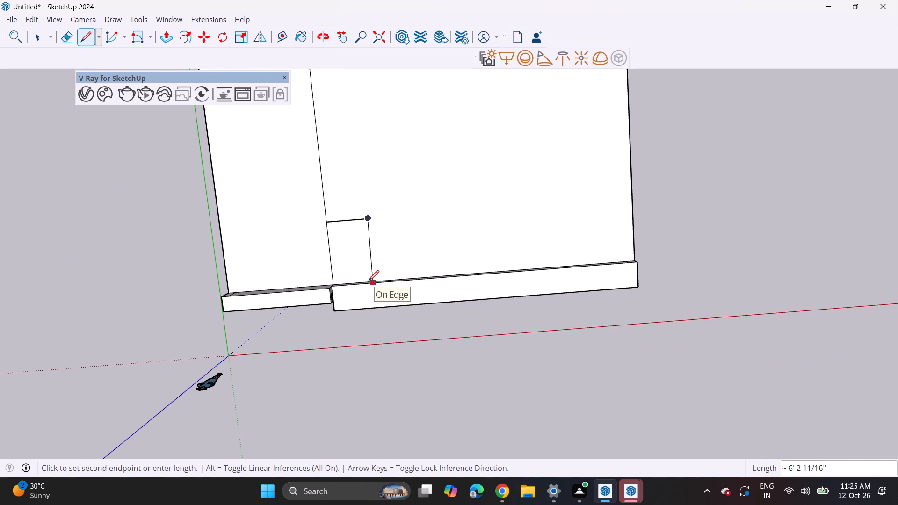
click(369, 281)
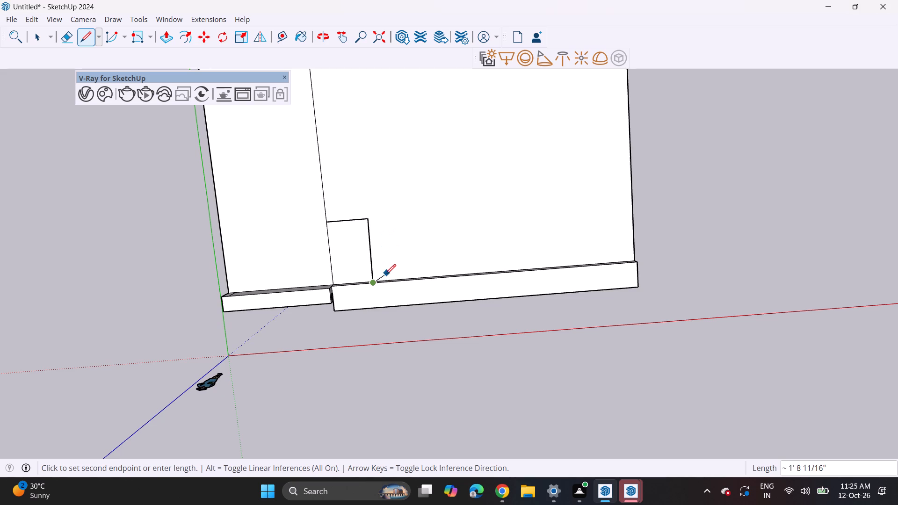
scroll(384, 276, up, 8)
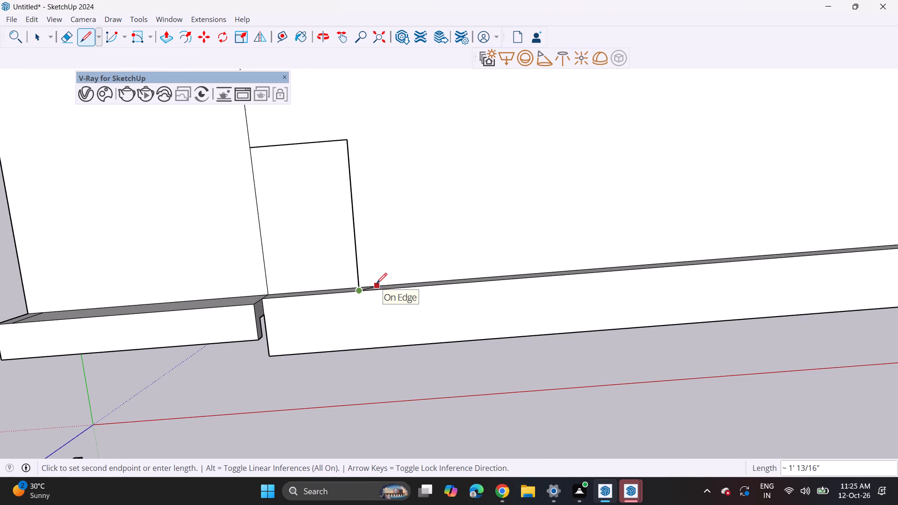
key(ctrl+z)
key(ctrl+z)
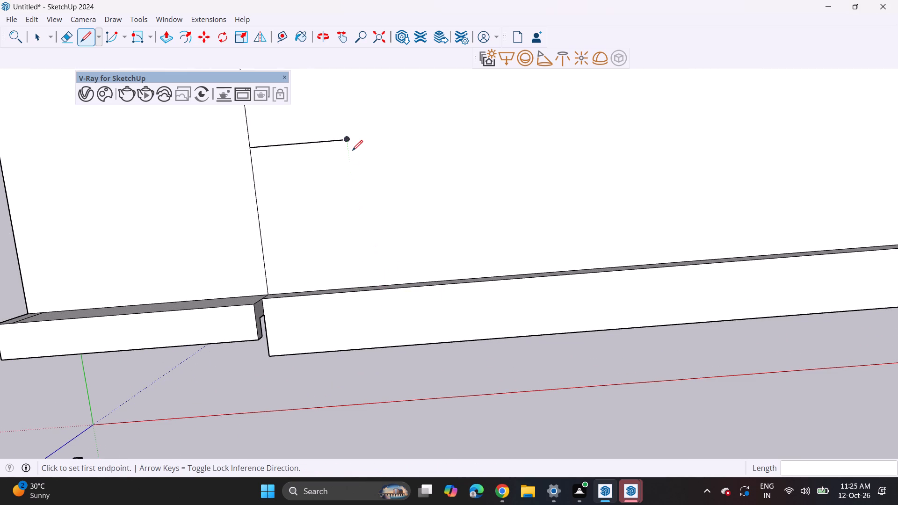
Close the small roof rectangle with a line about 6' 2" long from the short line's free end to the front edge.
click(344, 142)
middle_drag(381, 243, 388, 286)
click(357, 299)
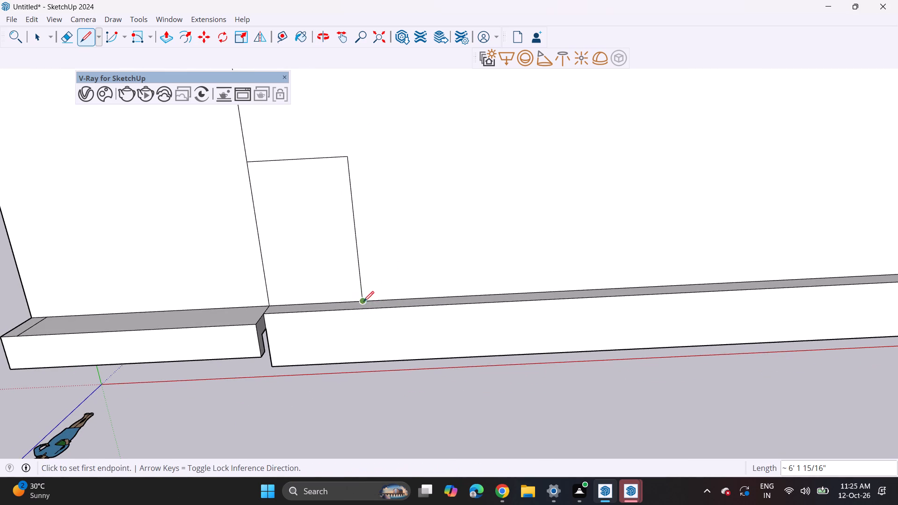
Draw a line about 42' 3 5/16" long from the roof's front edge, just outside the small rectangle, to the back edge.
click(385, 301)
scroll(375, 161, down, 3)
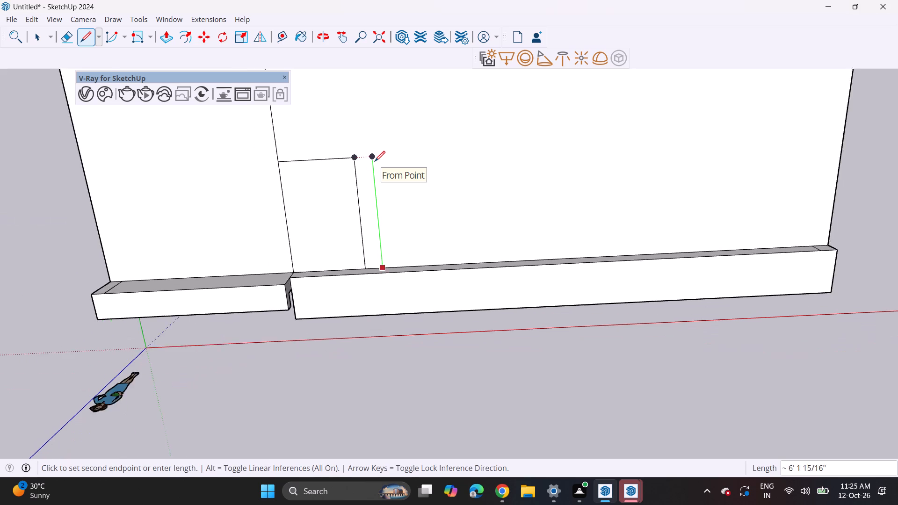
scroll(375, 161, down, 2)
shift+middle_drag(374, 161, 401, 312)
scroll(392, 225, down, 2)
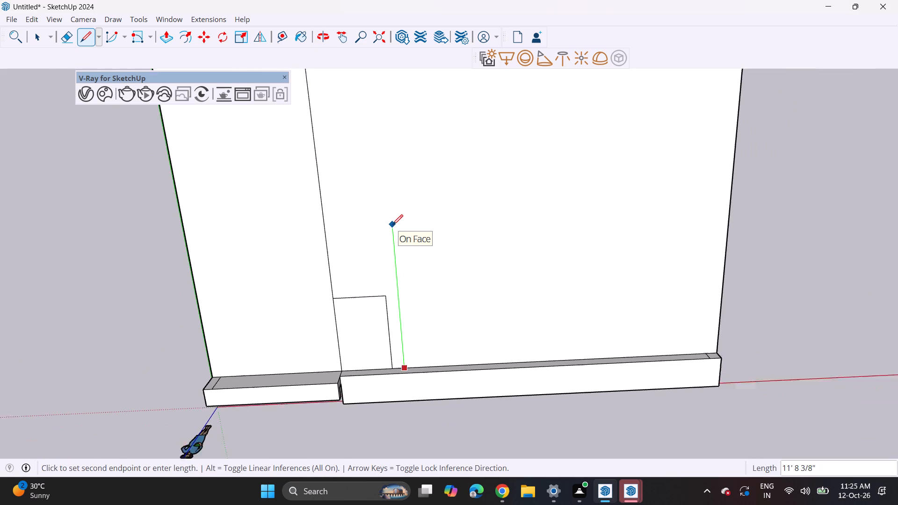
scroll(392, 225, down, 1)
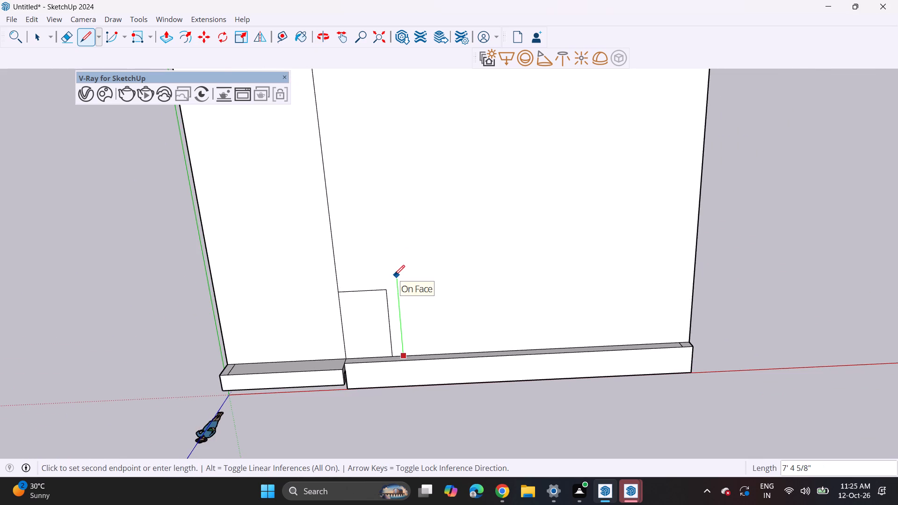
scroll(393, 272, down, 3)
middle_drag(396, 265, 370, 100)
middle_drag(415, 282, 416, 149)
middle_drag(413, 258, 397, 161)
middle_drag(370, 363, 367, 385)
middle_drag(401, 175, 398, 315)
scroll(398, 337, up, 1)
scroll(401, 167, down, 3)
shift+middle_drag(396, 159, 406, 276)
click(431, 163)
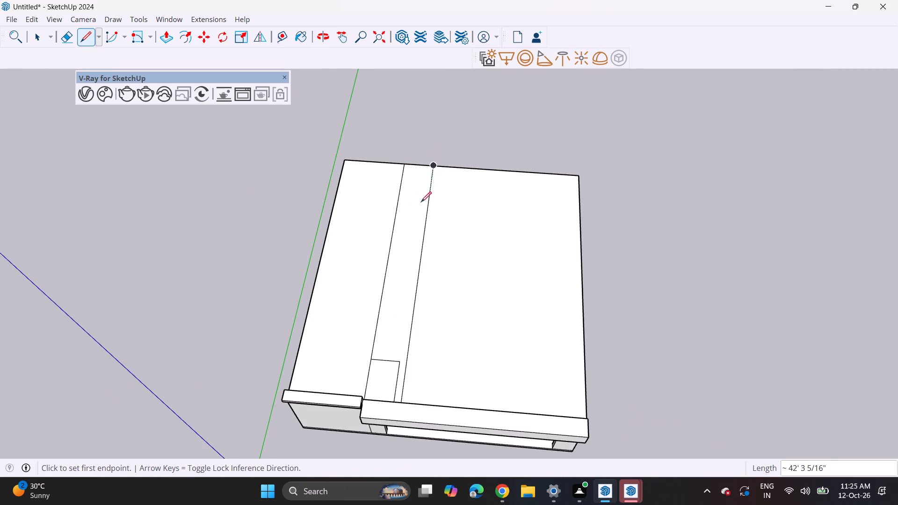
Draw a line about 42' 3 5/16" long from back to front edge, close beside the roof's dividing line on the parapet side.
scroll(400, 164, up, 8)
click(400, 164)
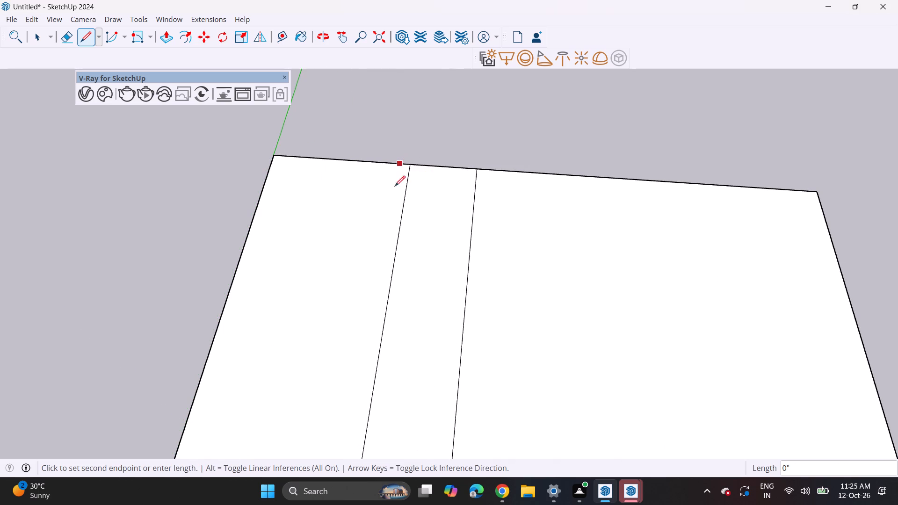
scroll(370, 246, down, 9)
middle_drag(370, 279, 411, 108)
middle_drag(412, 114, 412, 139)
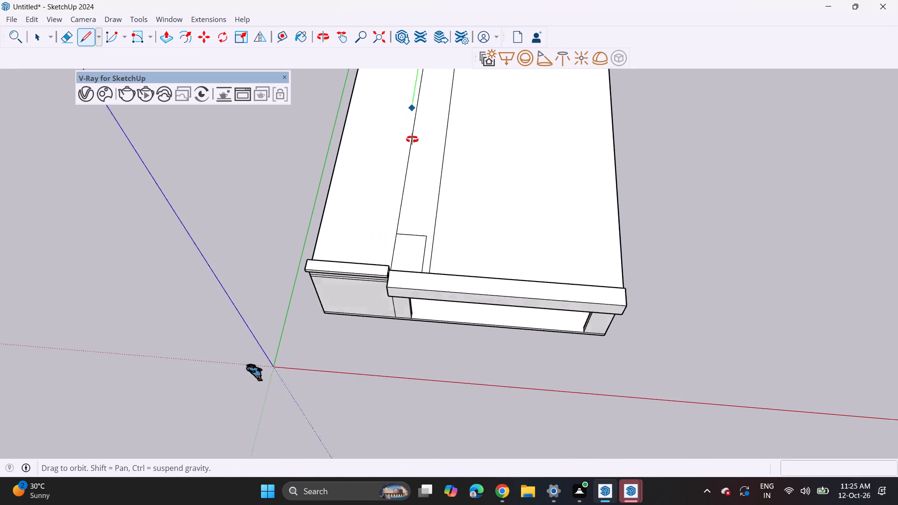
middle_drag(412, 139, 398, 318)
scroll(385, 287, up, 9)
middle_click(389, 288)
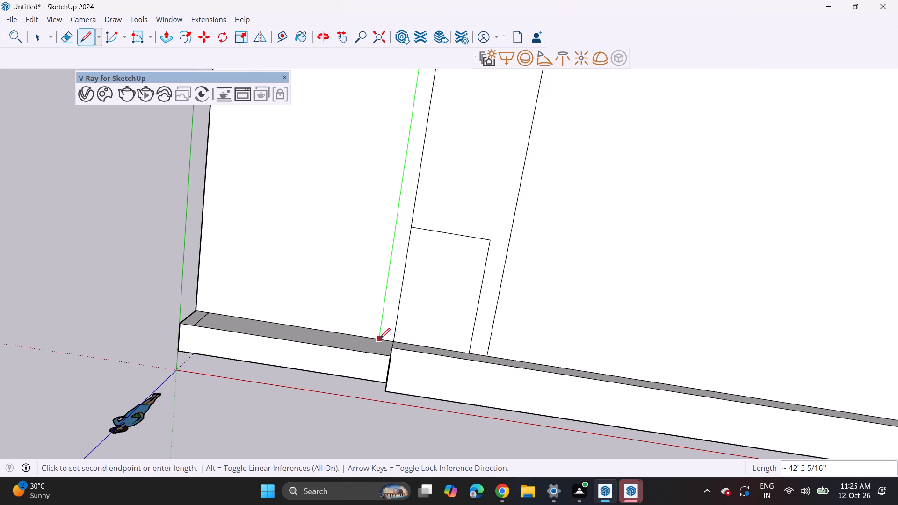
click(380, 339)
scroll(381, 282, down, 1)
scroll(408, 254, down, 2)
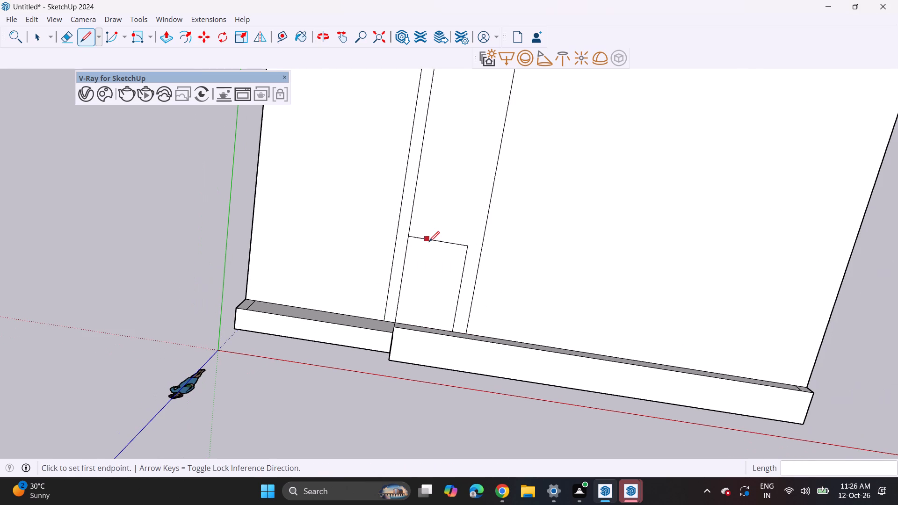
Delete the two lines that form the small rectangle near the roof's front edge.
key(space)
click(439, 240)
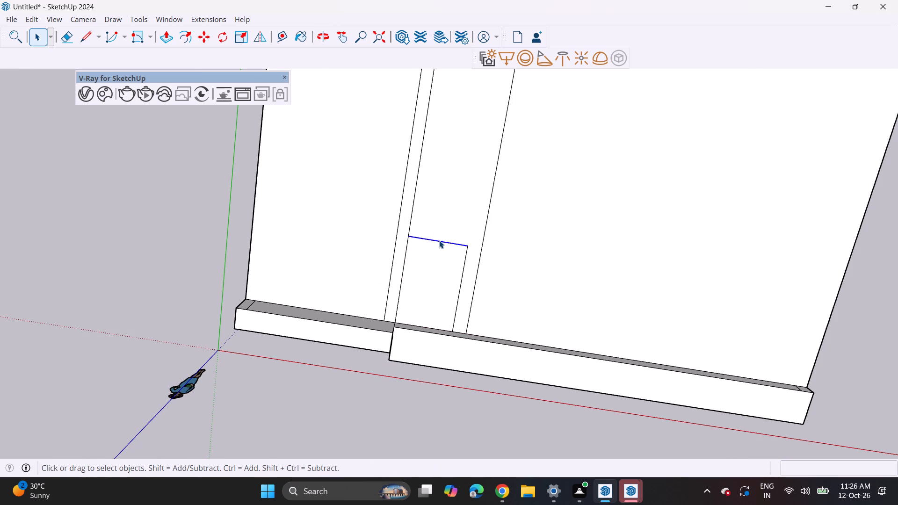
key(Delete)
key(Delete)
click(462, 274)
key(Delete)
Draw a front-to-back line just inside the line farther from the parapet, forming a second narrow wall strip.
click(87, 33)
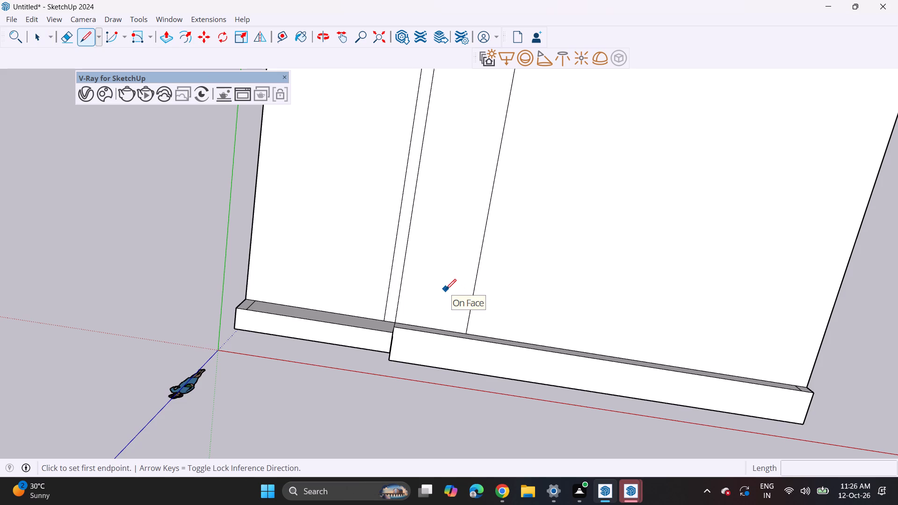
scroll(446, 289, down, 3)
middle_drag(459, 310, 466, 347)
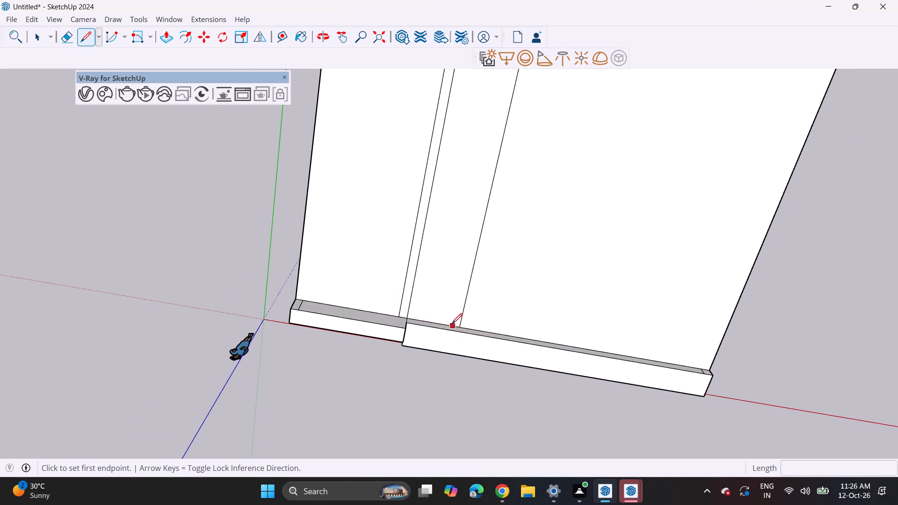
click(453, 324)
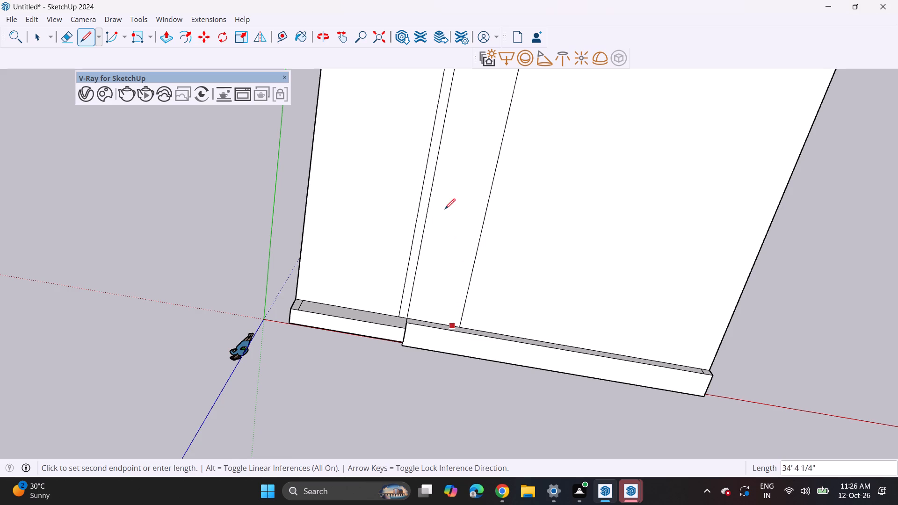
scroll(445, 213, down, 4)
shift+middle_drag(436, 234, 358, 460)
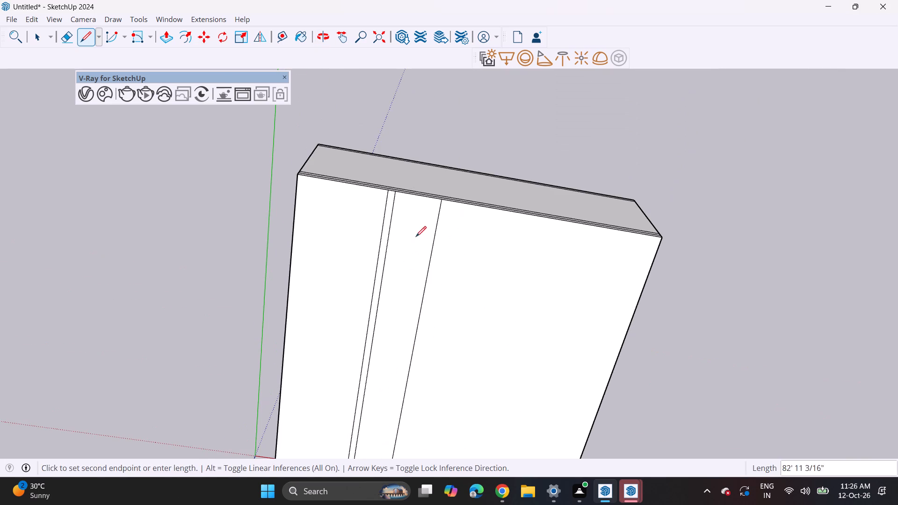
click(435, 202)
Draw two closely spaced cross lines about 4' 2 13/16" long between the two narrow strips, near the roof's front.
middle_drag(435, 304, 454, 178)
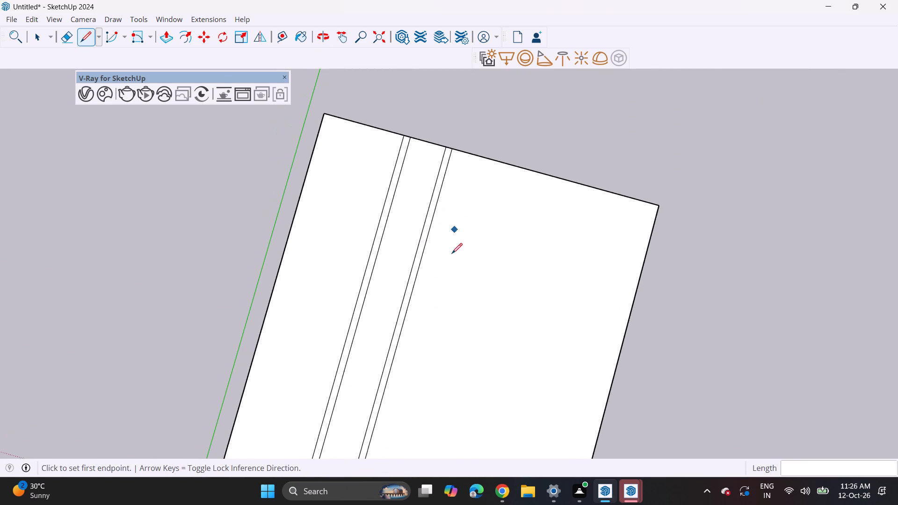
middle_drag(411, 373, 449, 297)
middle_drag(397, 424, 434, 321)
middle_drag(406, 401, 421, 323)
middle_drag(421, 323, 408, 365)
scroll(396, 375, up, 4)
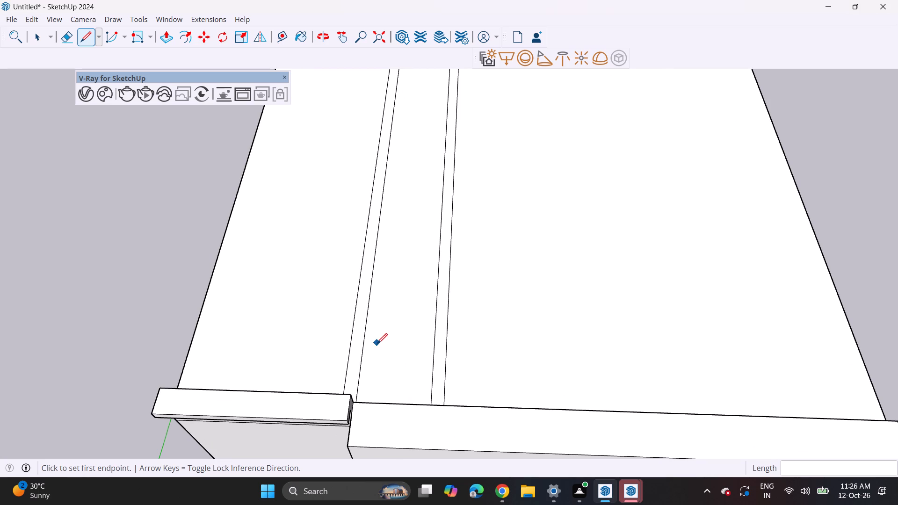
click(369, 321)
click(436, 324)
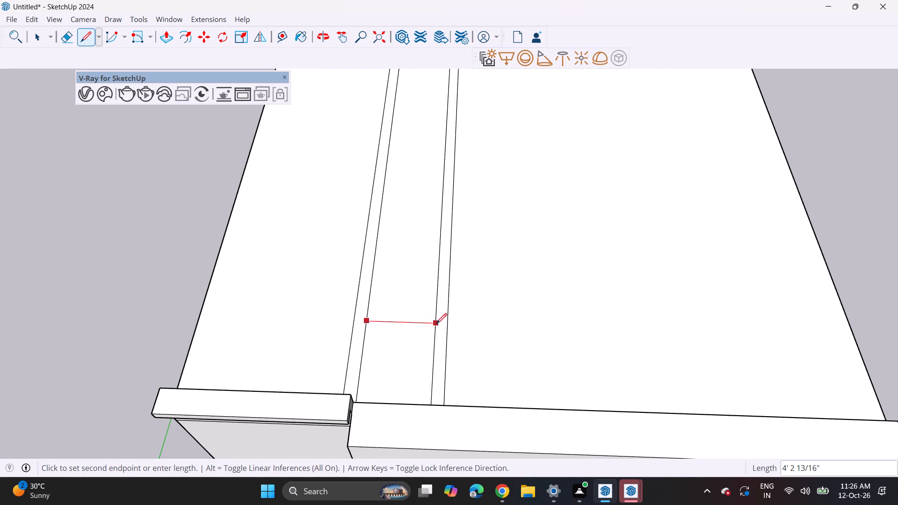
click(437, 312)
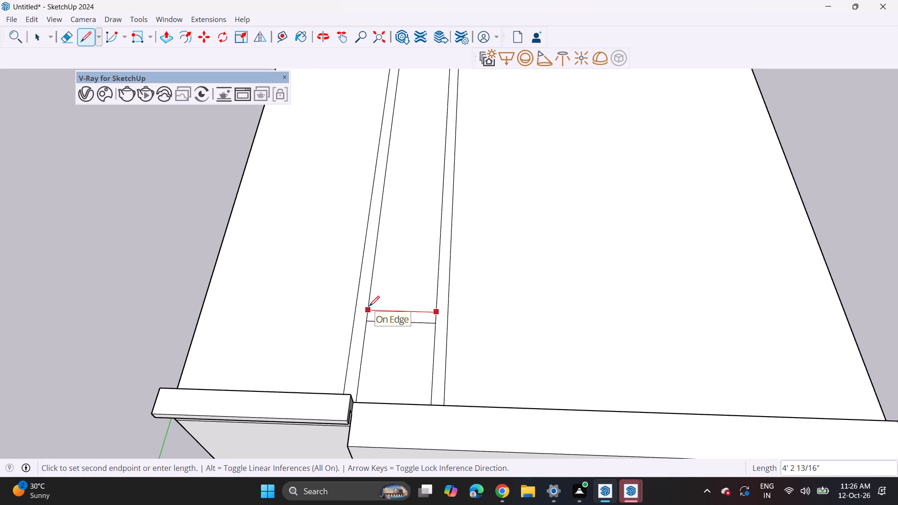
click(369, 306)
Push/Pull the narrow strip nearest the parapet up 10' to form the first upper-floor wall.
drag(175, 38, 178, 49)
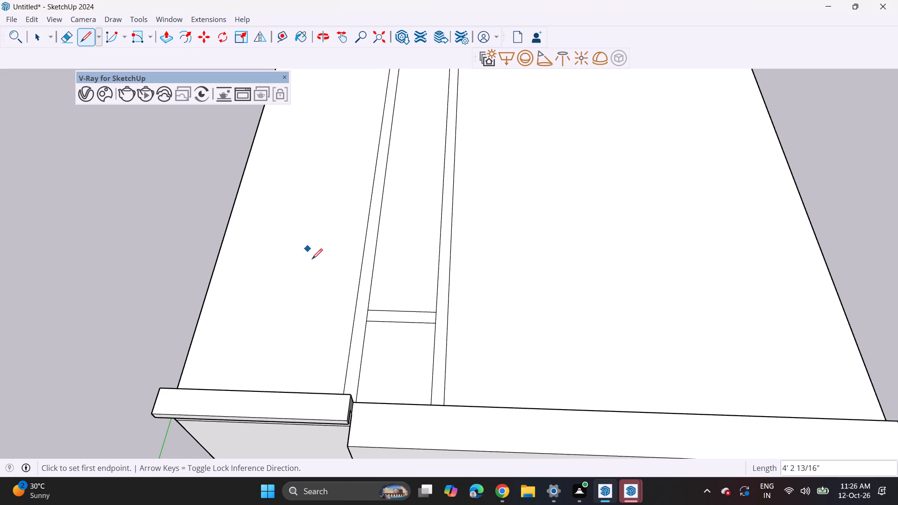
drag(168, 31, 168, 37)
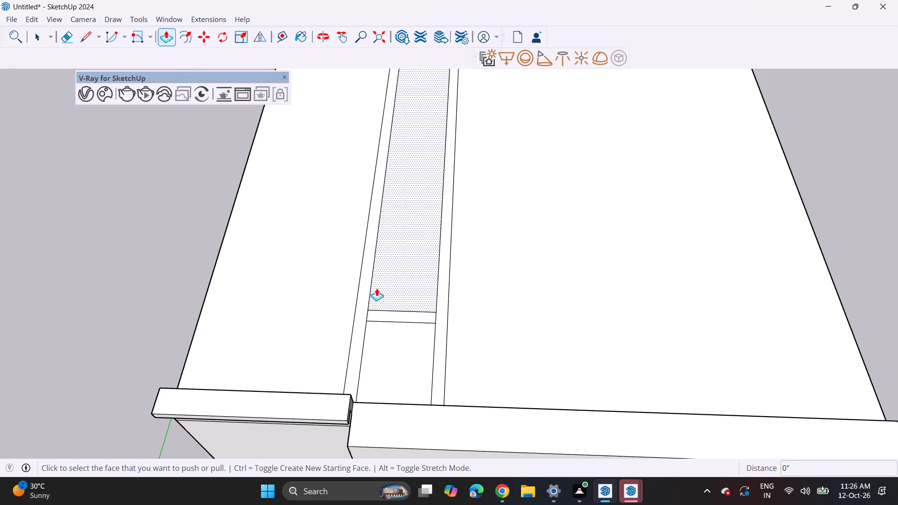
click(358, 329)
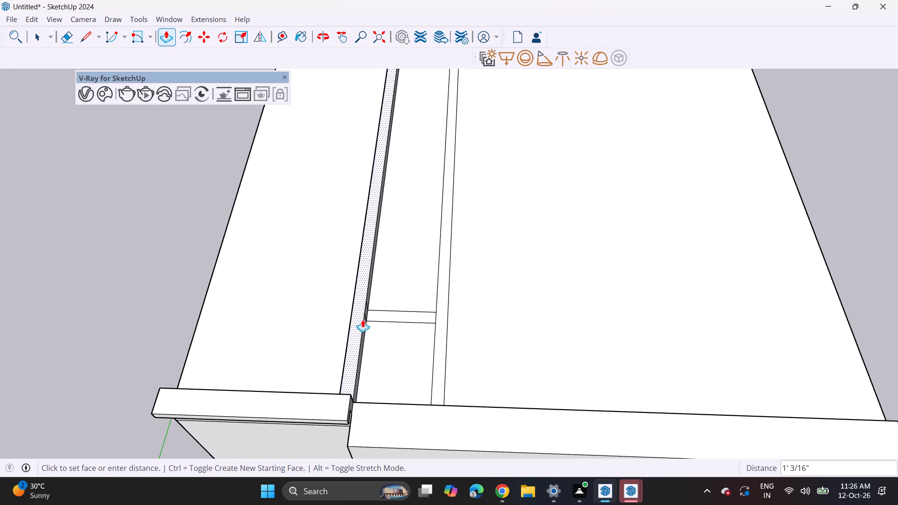
middle_drag(355, 278, 318, 79)
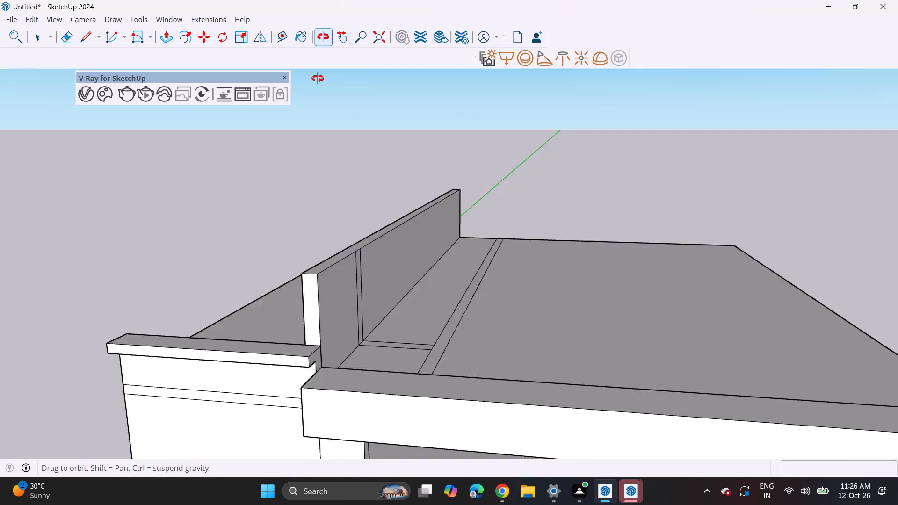
middle_drag(318, 79, 318, 57)
scroll(366, 179, down, 3)
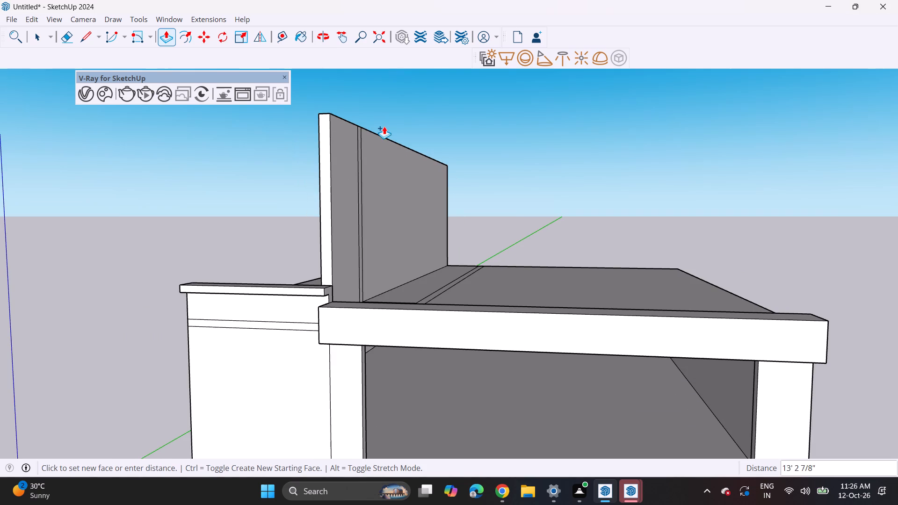
text(10')
key(Return)
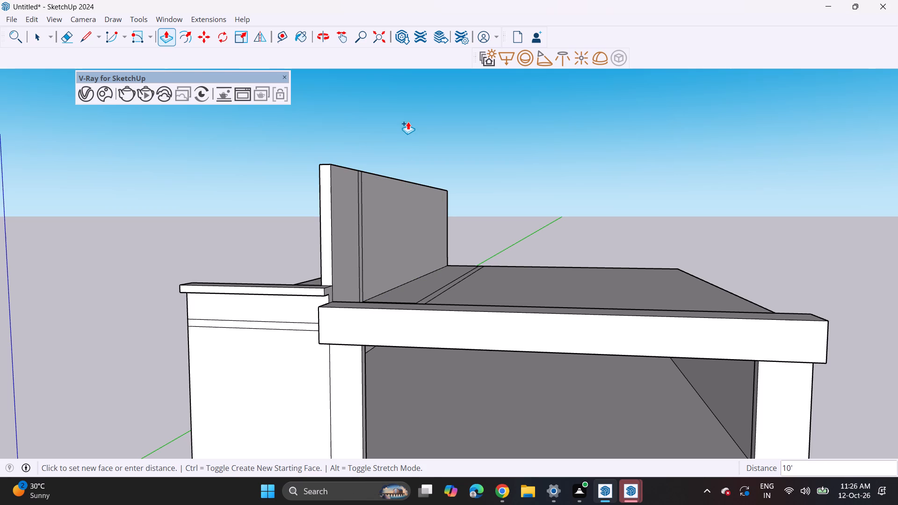
Push/Pull the thin vertical strip on the wall's inner face 4' 2 13/16" across to the other narrow strip.
middle_drag(340, 290, 379, 318)
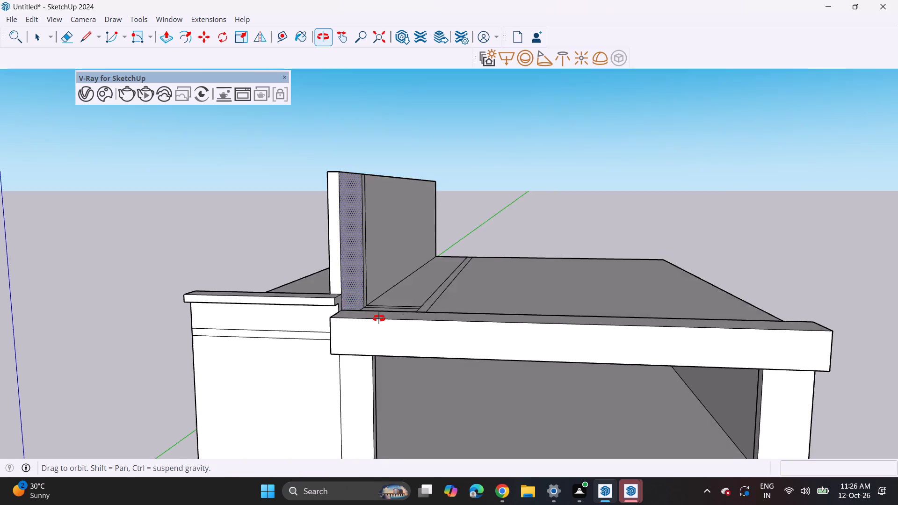
middle_drag(379, 318, 304, 335)
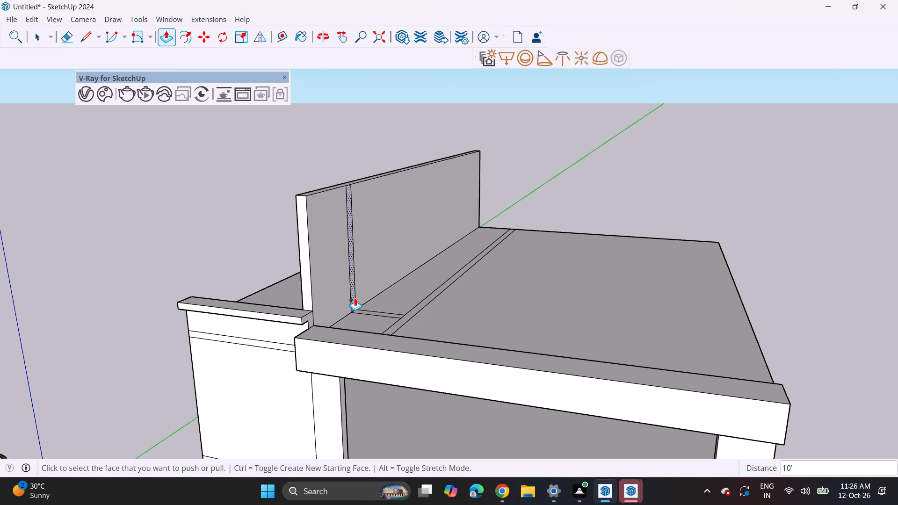
click(355, 298)
click(405, 317)
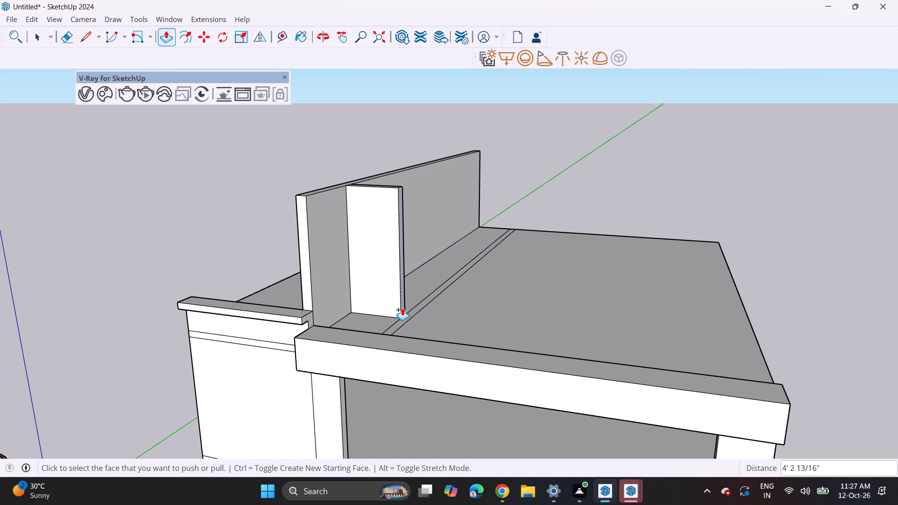
Push/Pull the second narrow roof strip up 10', matching the top of the first wall.
click(406, 316)
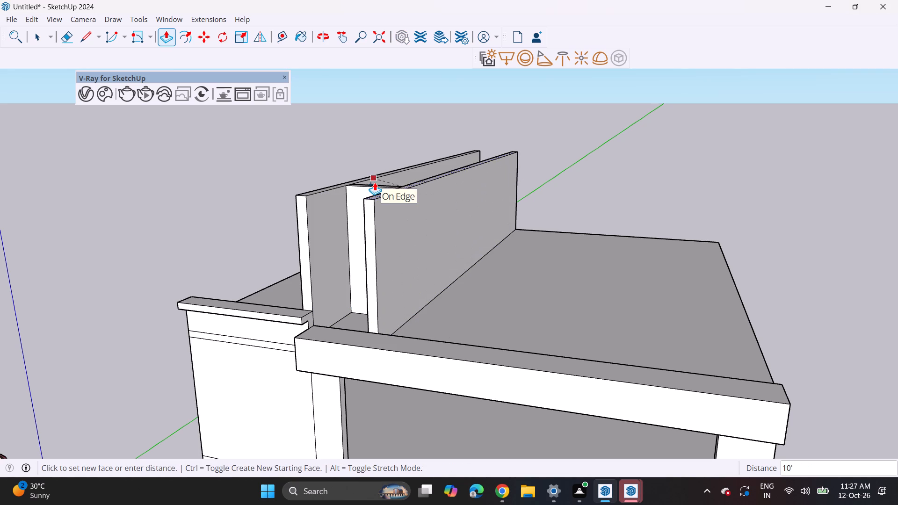
click(375, 182)
Examine the two upper walls and the wall between them from the front of the building.
middle_drag(361, 251, 423, 243)
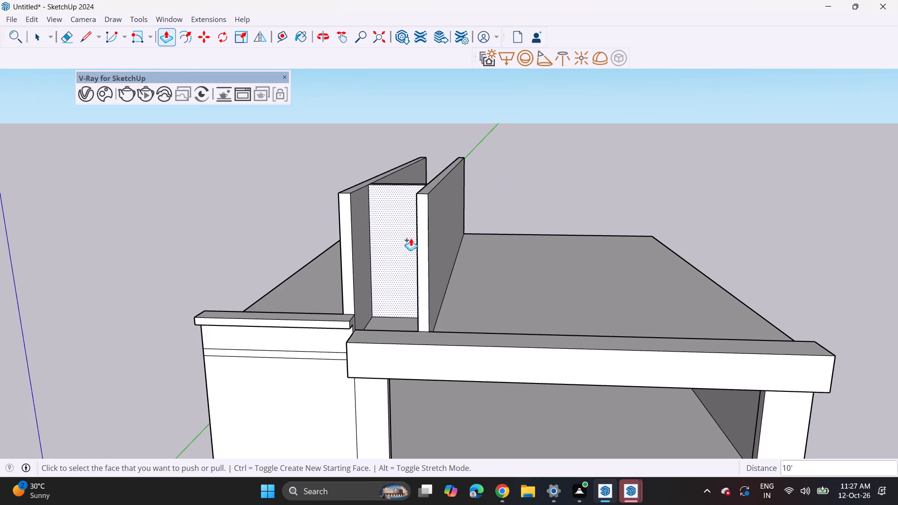
middle_drag(384, 284, 408, 256)
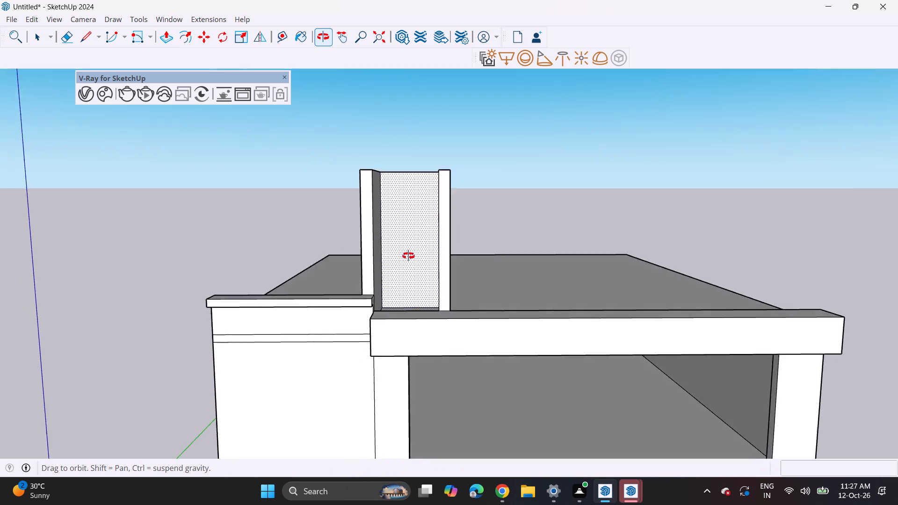
middle_drag(408, 256, 402, 242)
scroll(396, 243, down, 4)
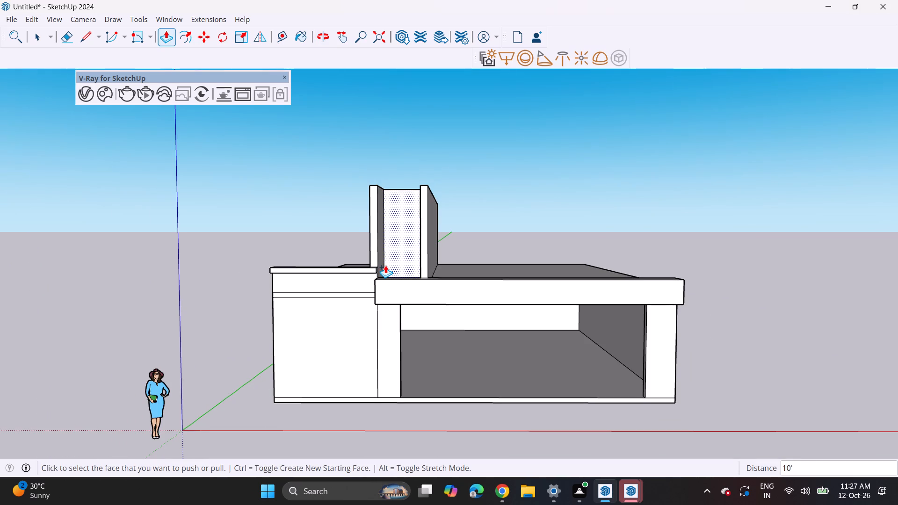
scroll(430, 256, down, 1)
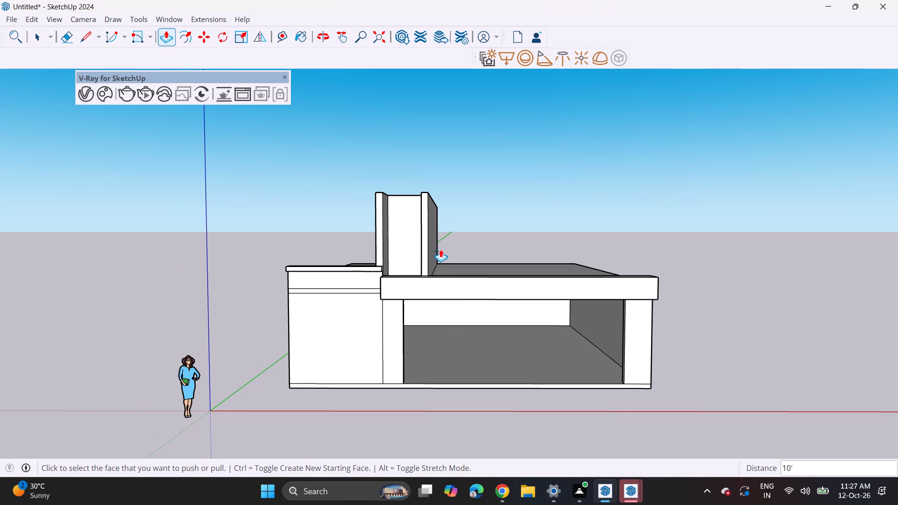
Offset the large roof slab face beside the upper walls inward about 6 1/4" to form a border strip.
middle_drag(441, 249, 374, 381)
middle_drag(639, 353, 447, 375)
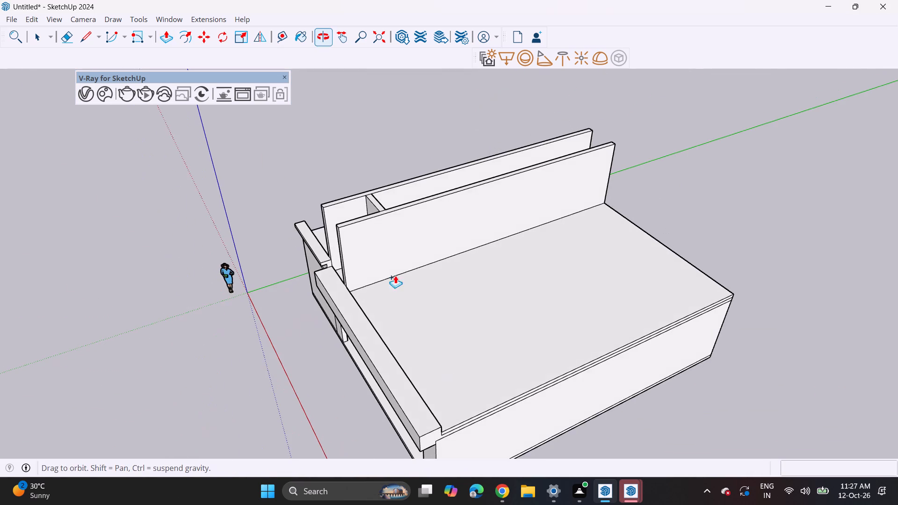
drag(185, 33, 185, 52)
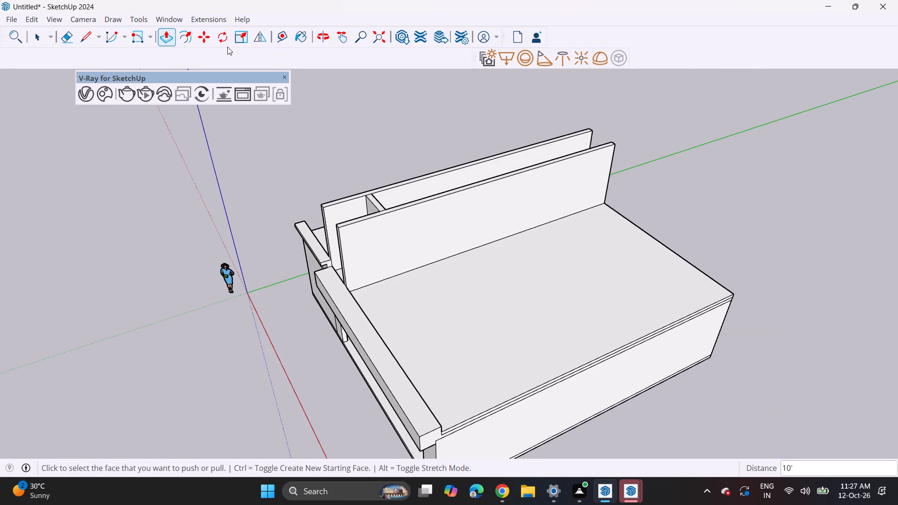
click(187, 38)
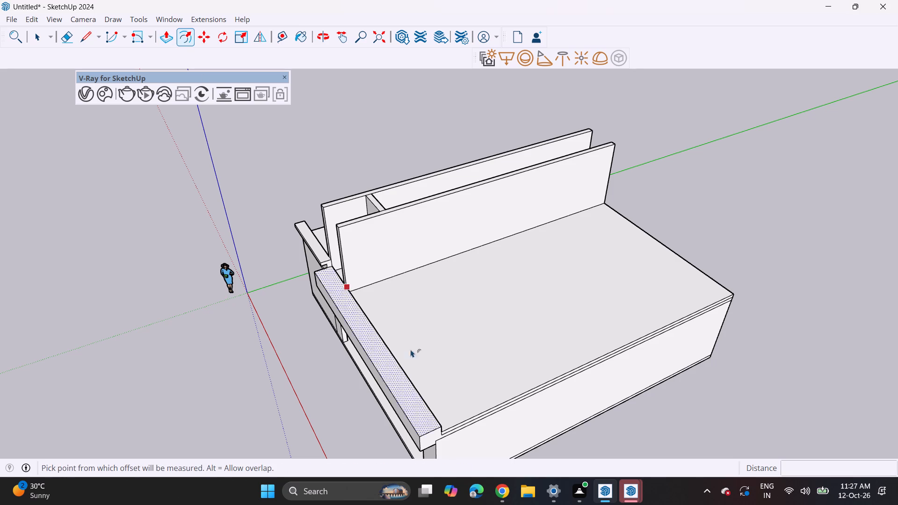
click(467, 405)
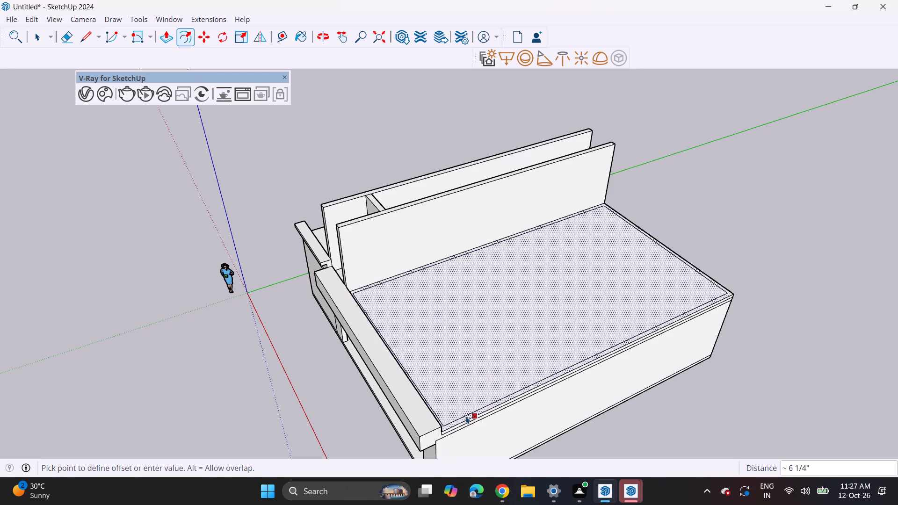
click(466, 416)
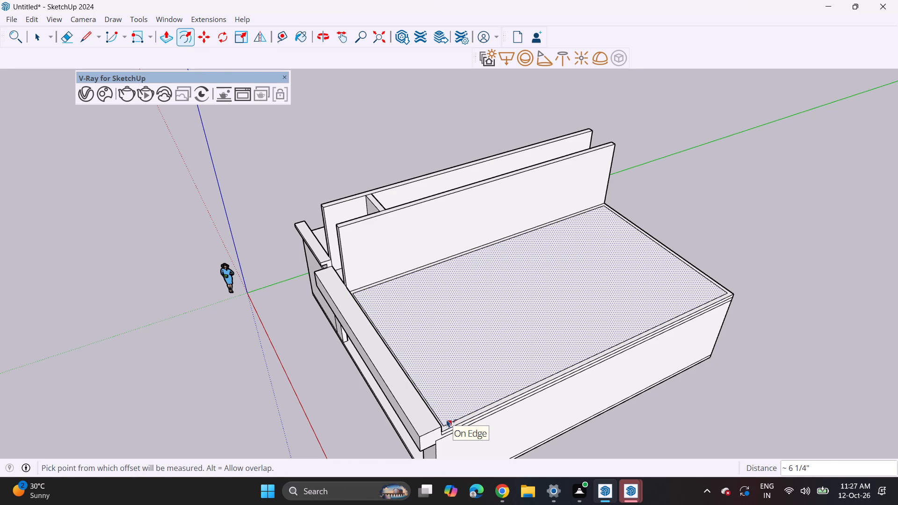
Push/Pull the offset border strip around the roof slab up 10 7/16".
middle_drag(373, 369, 252, 248)
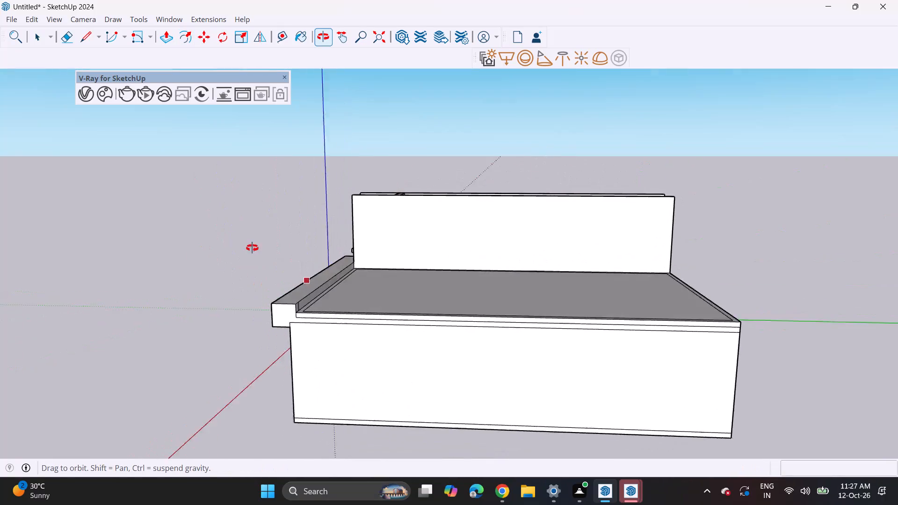
middle_drag(252, 248, 290, 318)
scroll(358, 386, up, 6)
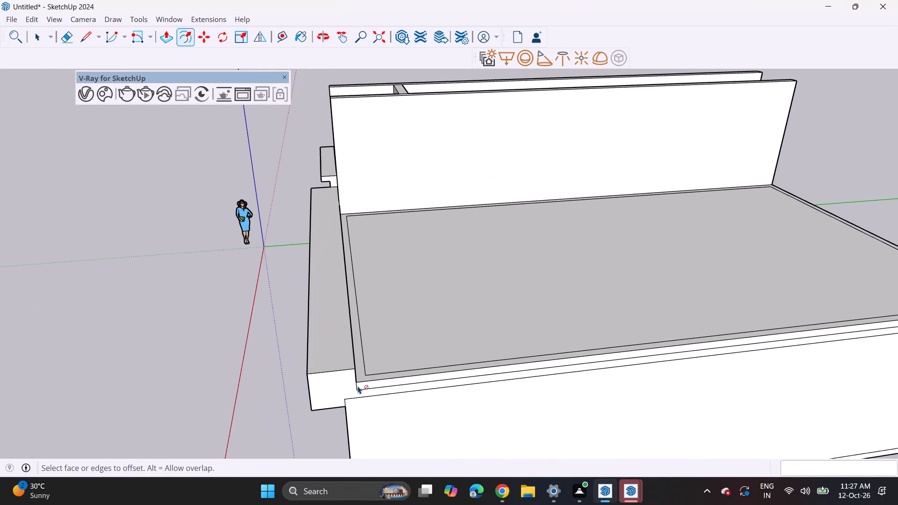
key(p)
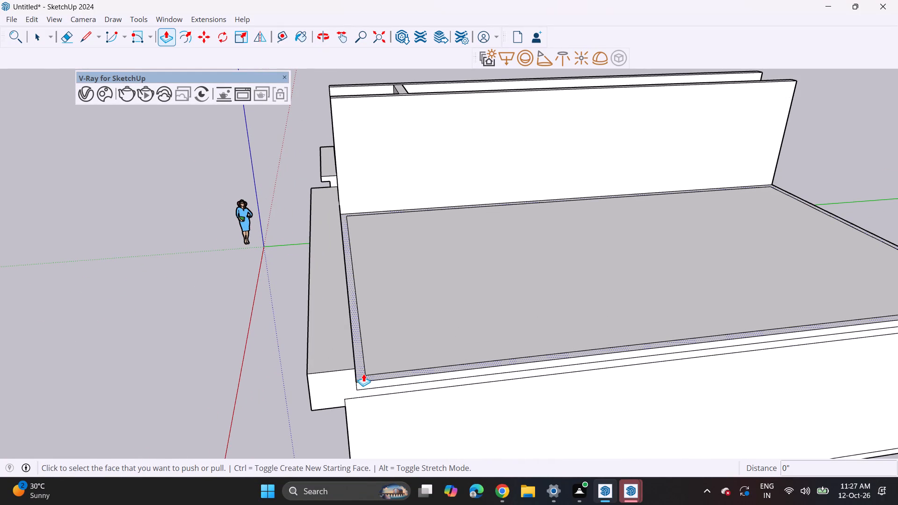
click(363, 374)
click(352, 368)
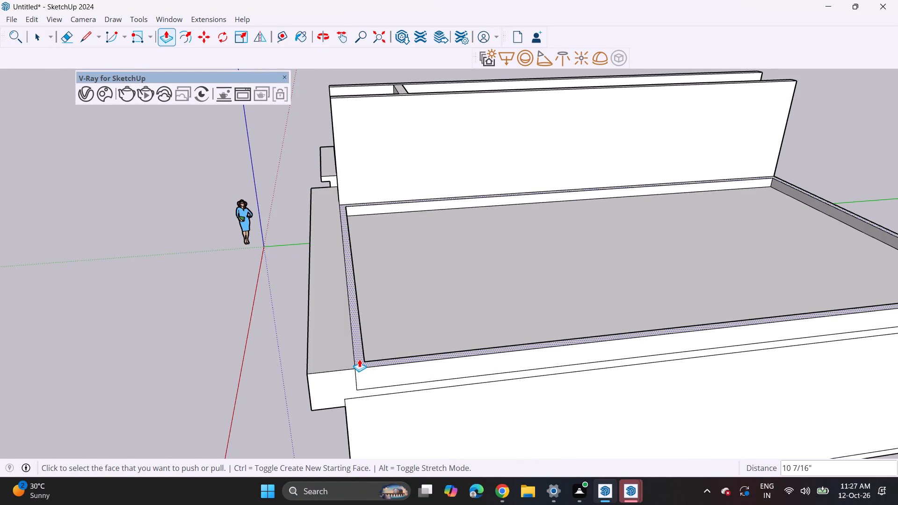
Push/Pull the raised border strip up a further 10' to form the upper-floor room walls.
click(359, 359)
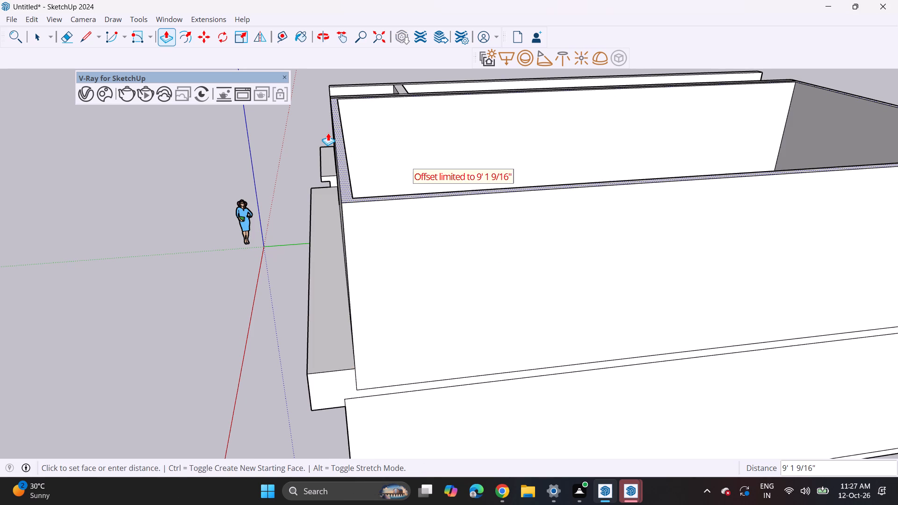
text(10')
key(Return)
Draw a rectangle about 19' 8" by 8' 7" on the upper room's front wall, resting on its bottom edge.
middle_drag(129, 203, 237, 211)
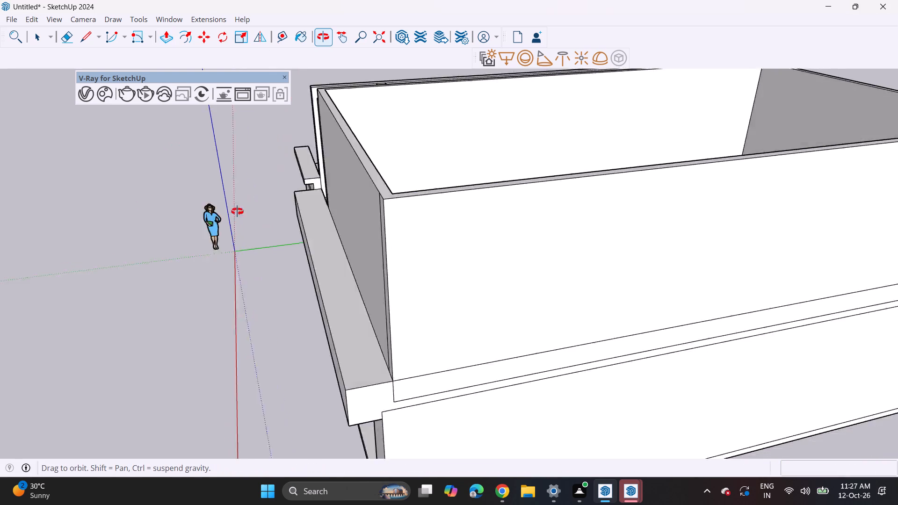
middle_drag(237, 211, 389, 200)
middle_drag(249, 239, 345, 181)
scroll(336, 182, down, 2)
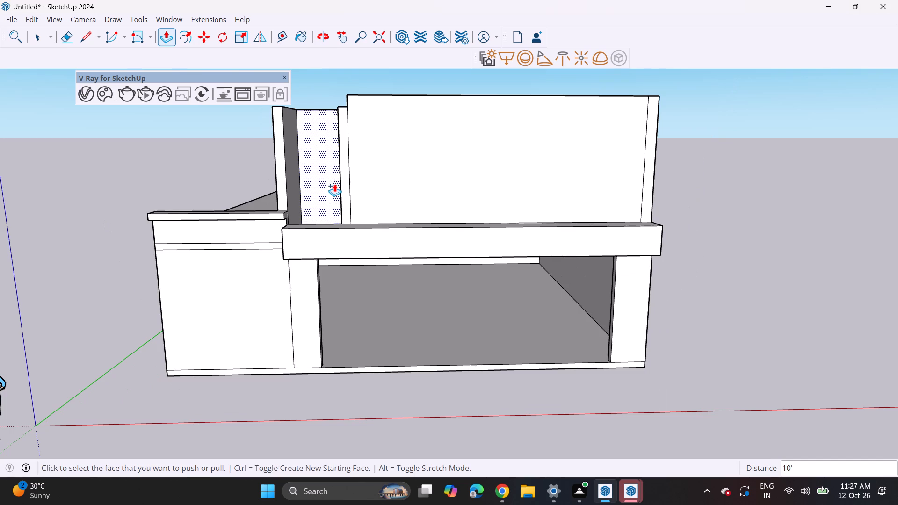
middle_drag(334, 184, 264, 233)
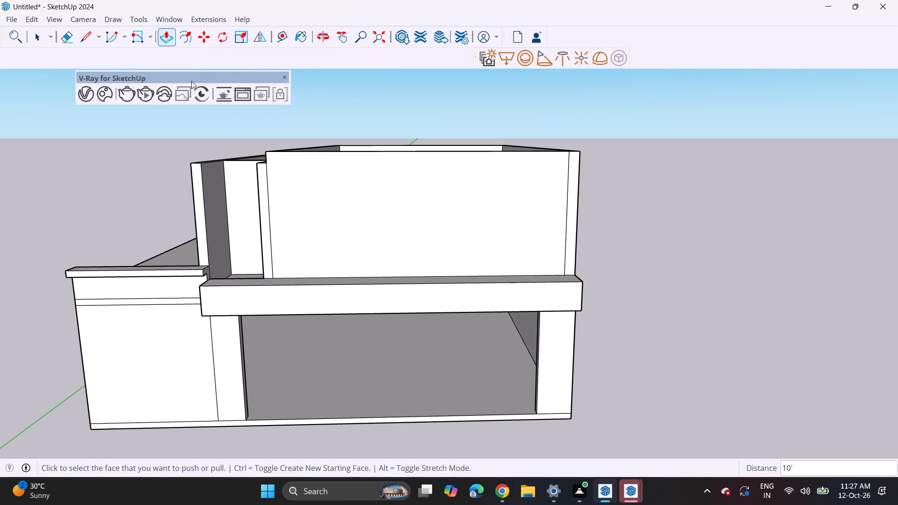
click(147, 41)
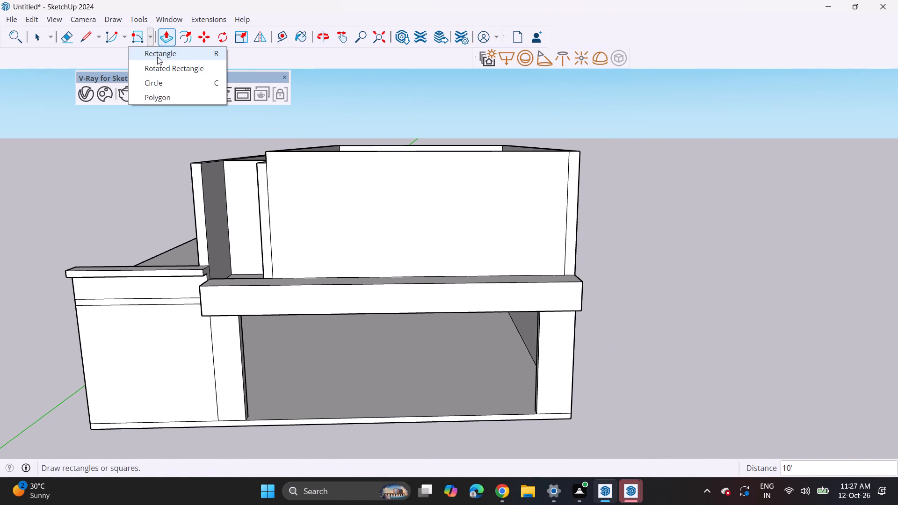
click(157, 57)
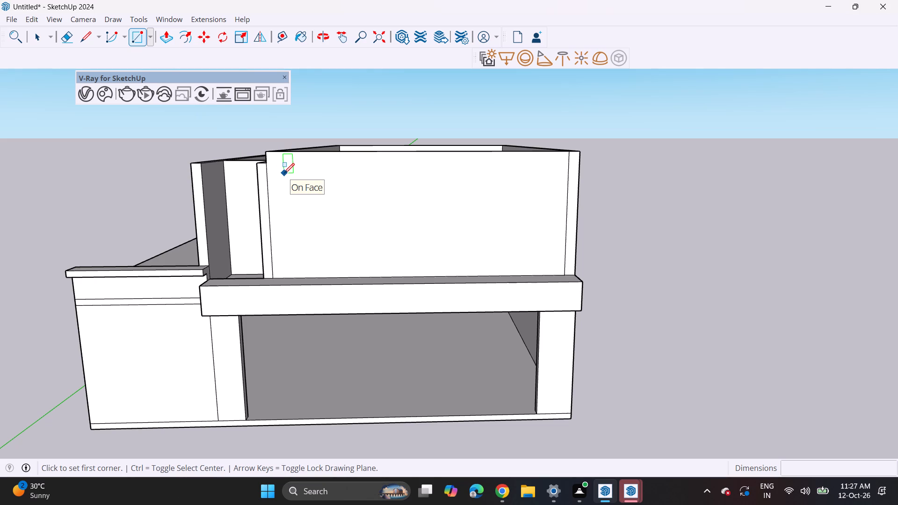
click(284, 173)
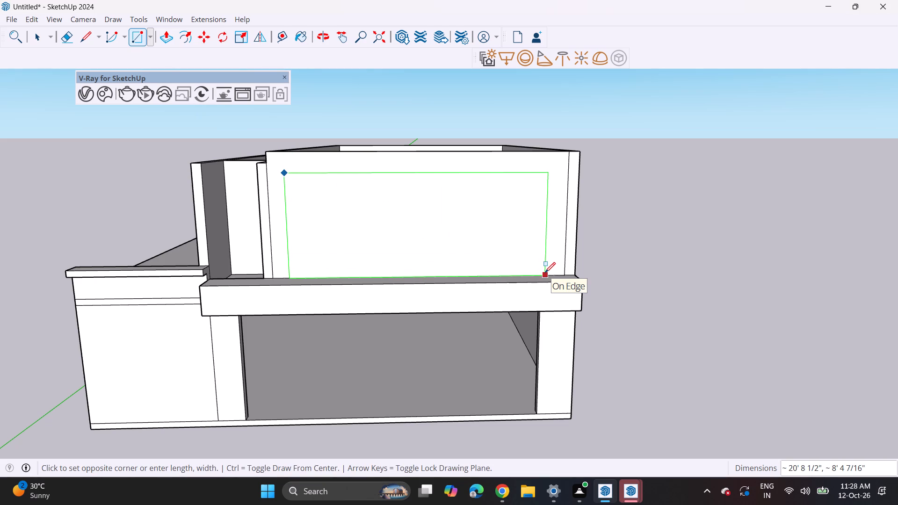
key(Escape)
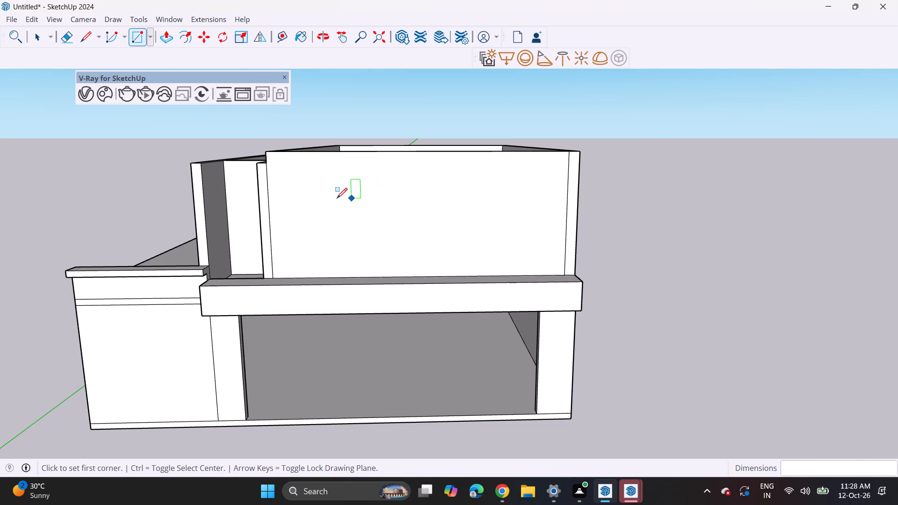
click(296, 170)
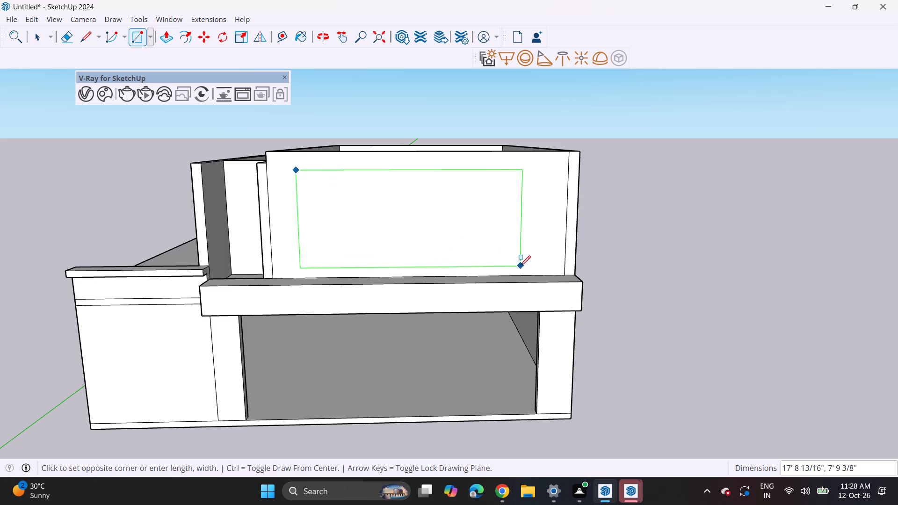
click(544, 275)
Push/Pull the front wall rectangle inward about 6 1/4" through the wall to cut the large opening.
middle_drag(340, 209, 256, 328)
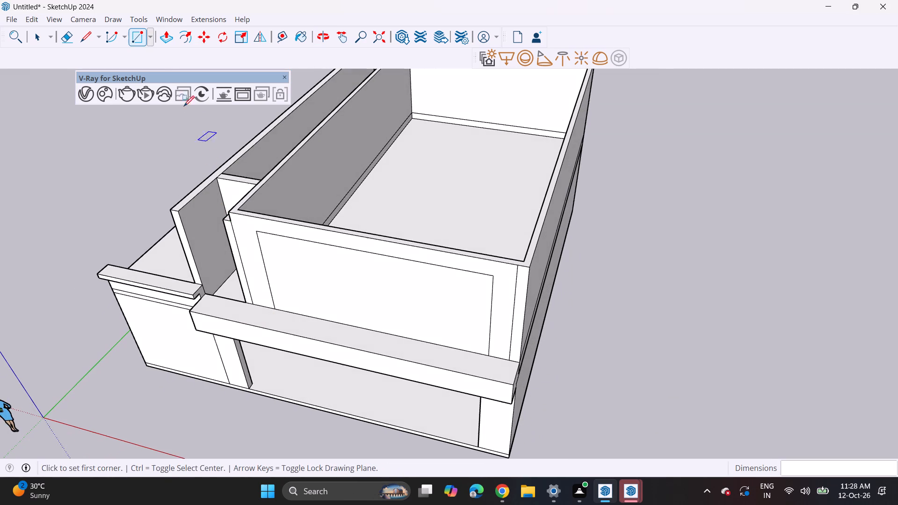
click(160, 38)
middle_drag(377, 285, 365, 354)
click(373, 326)
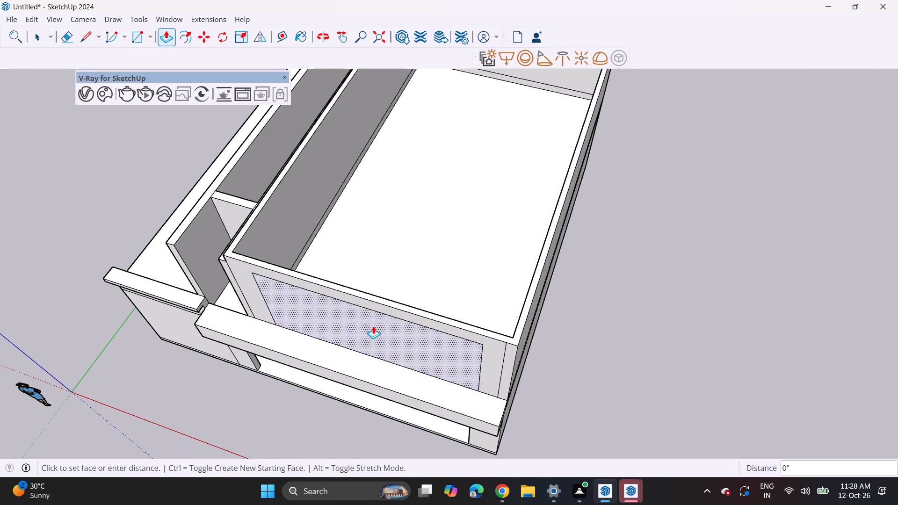
click(395, 299)
Push/Pull the ground-floor outer side wall and the floor slab edge below it outward 3' 9 9/16".
middle_drag(383, 320, 440, 191)
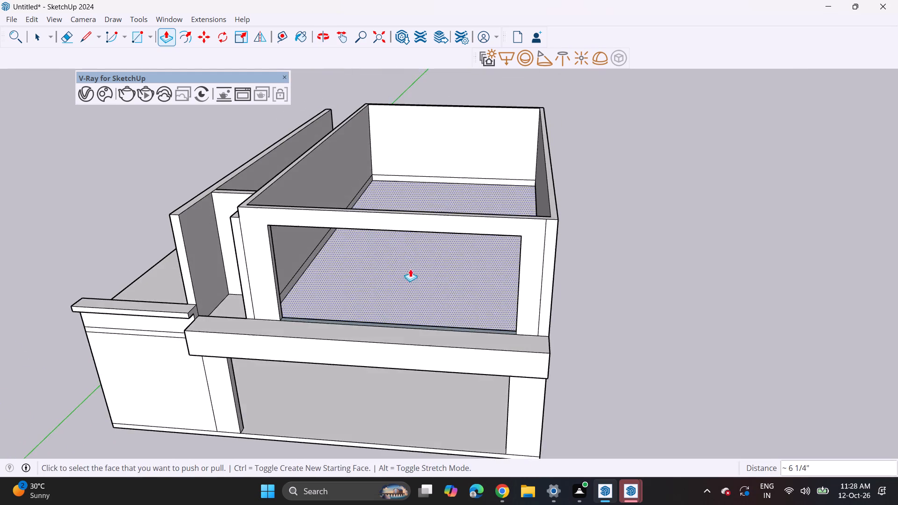
middle_drag(406, 275, 427, 203)
middle_drag(410, 255, 421, 222)
scroll(414, 238, down, 2)
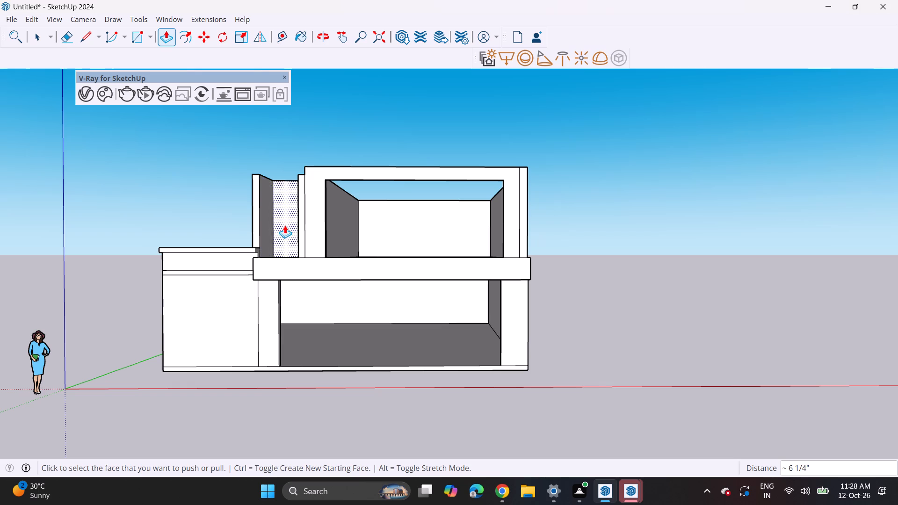
middle_drag(495, 299, 388, 308)
click(498, 338)
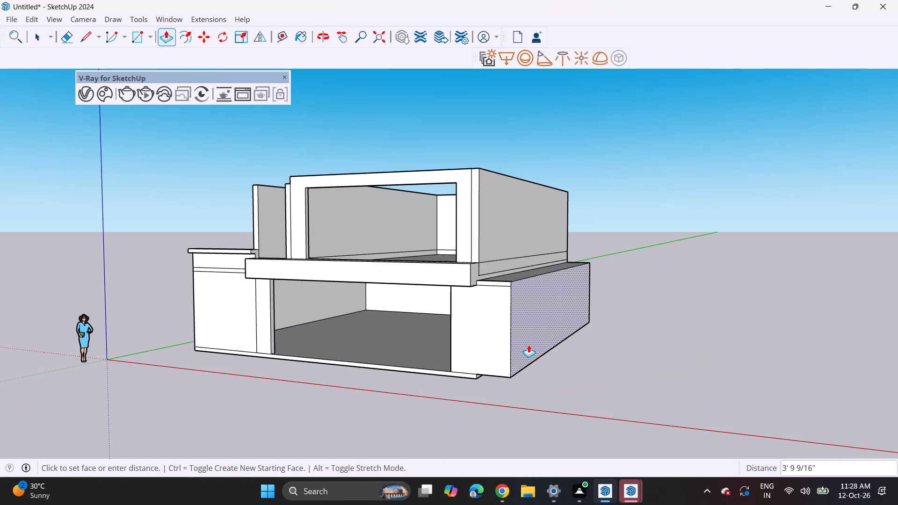
click(529, 345)
middle_drag(521, 401, 516, 339)
click(492, 337)
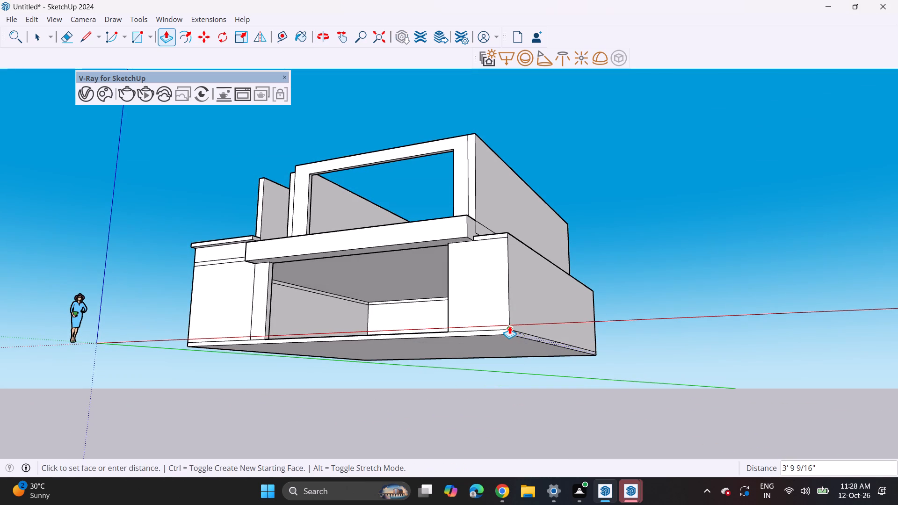
click(509, 326)
Extend the upper-floor side wall, its base strip and the roof slab edge with the front beam by the same 3' 9 9/16".
double_click(486, 207)
middle_drag(490, 210, 495, 231)
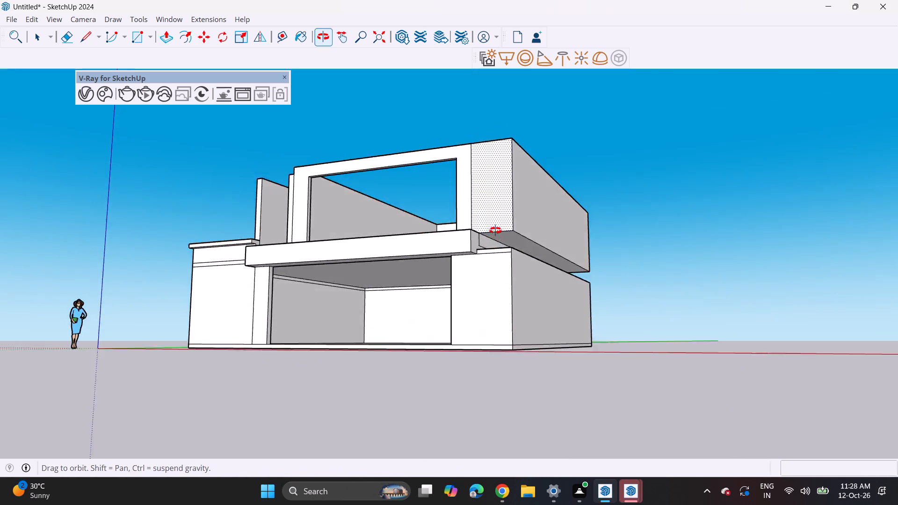
middle_drag(495, 231, 487, 264)
double_click(482, 257)
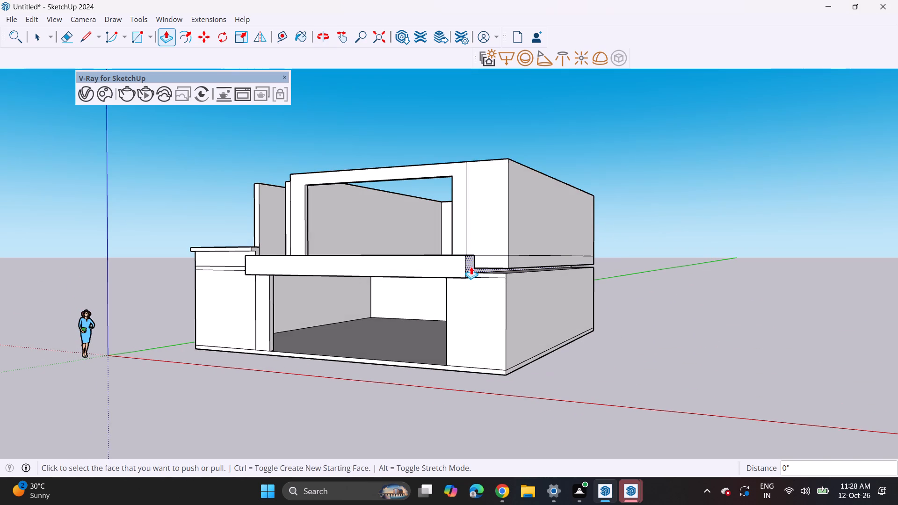
double_click(471, 267)
Push/Pull the inner face of the thickened upper side wall outward 3' 2 1/16", then its base strip to match.
middle_drag(464, 217, 631, 254)
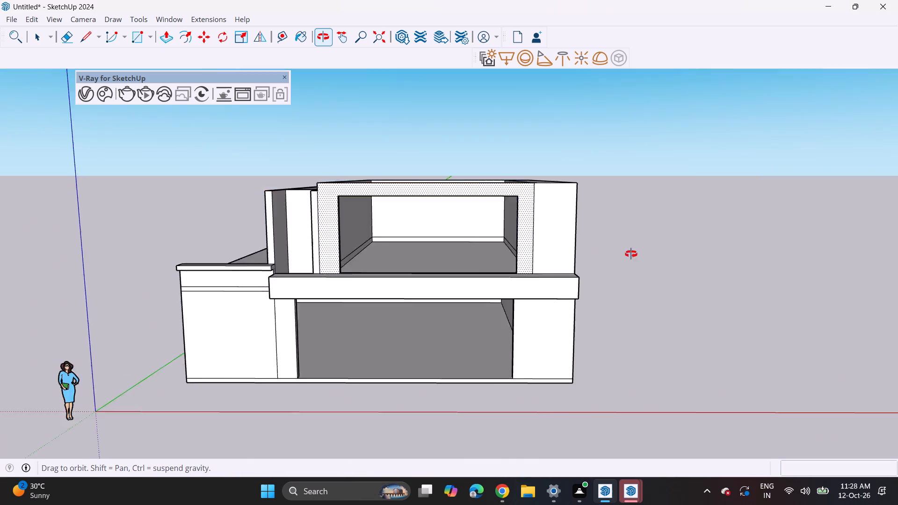
middle_drag(631, 254, 657, 253)
click(532, 238)
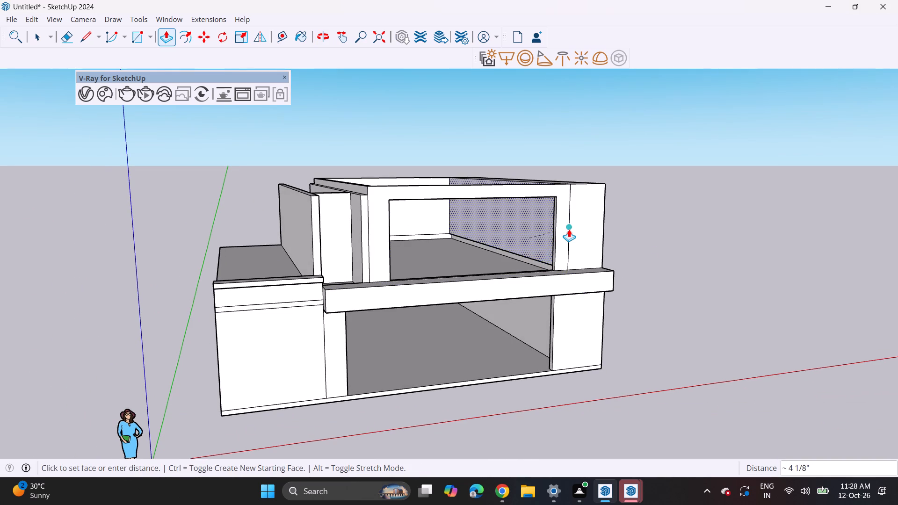
middle_drag(540, 202, 513, 315)
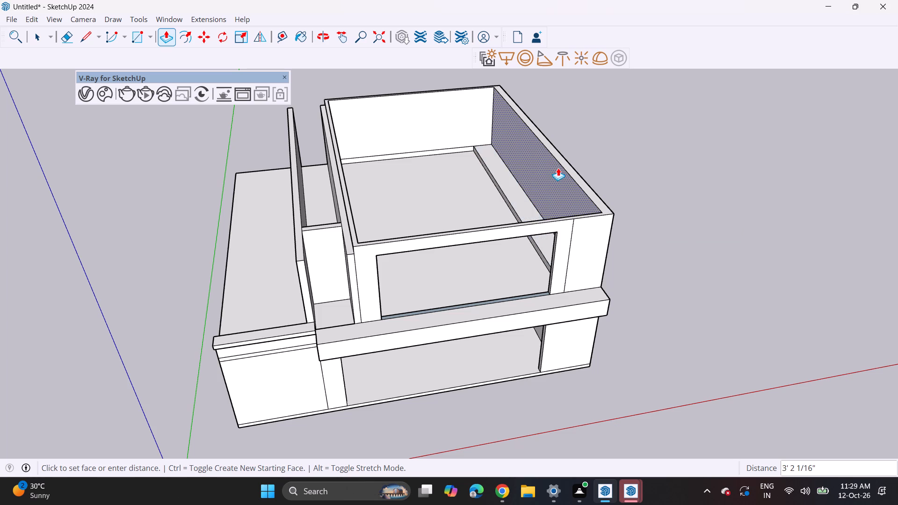
click(558, 168)
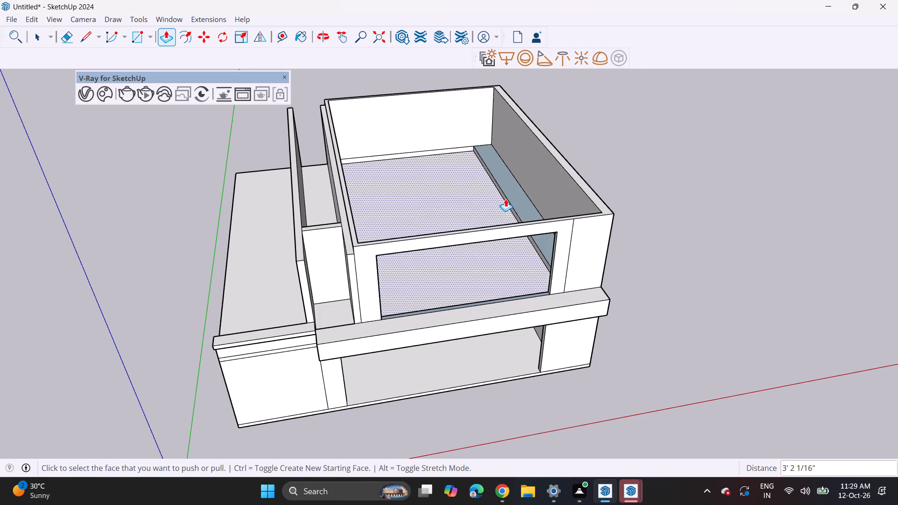
double_click(507, 203)
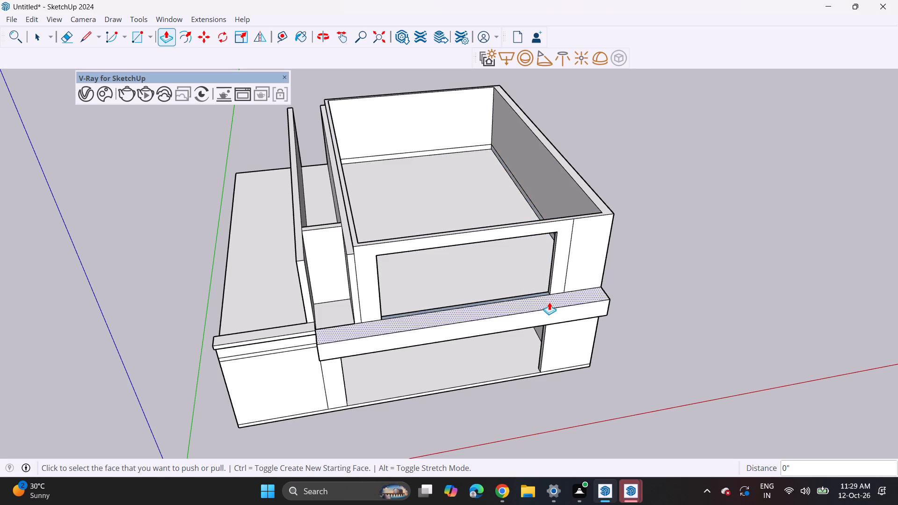
Push/Pull the outer jamb of the upper-floor front opening outward about 1' 8 13/16" to the vertical wall line.
middle_drag(551, 296, 524, 207)
middle_drag(527, 232, 577, 270)
scroll(558, 257, up, 3)
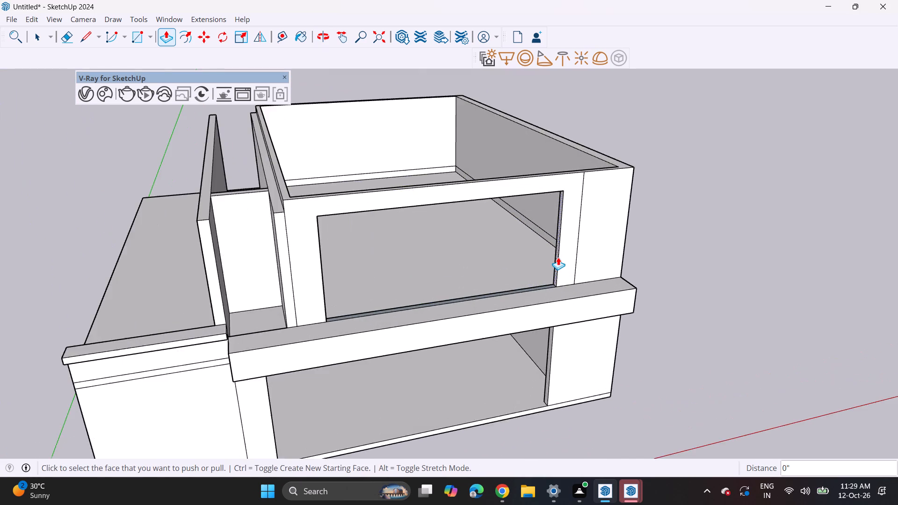
scroll(558, 257, up, 4)
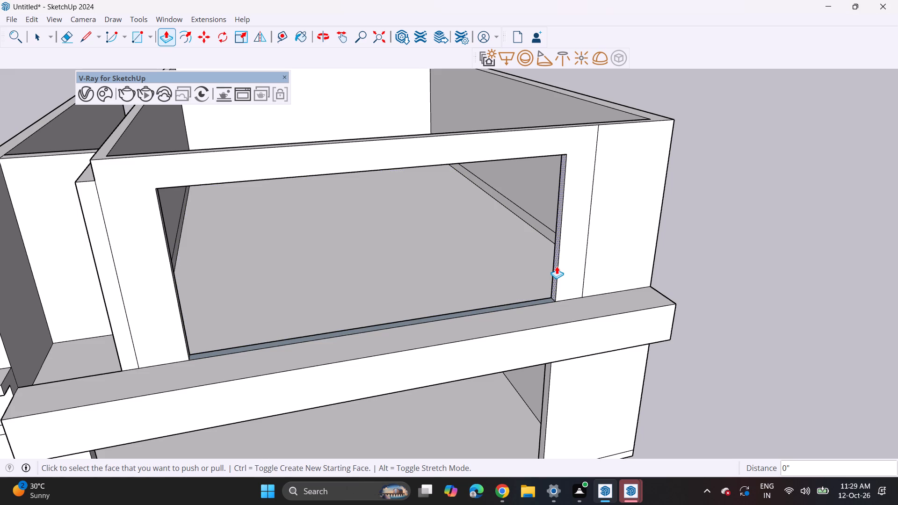
click(557, 266)
click(598, 250)
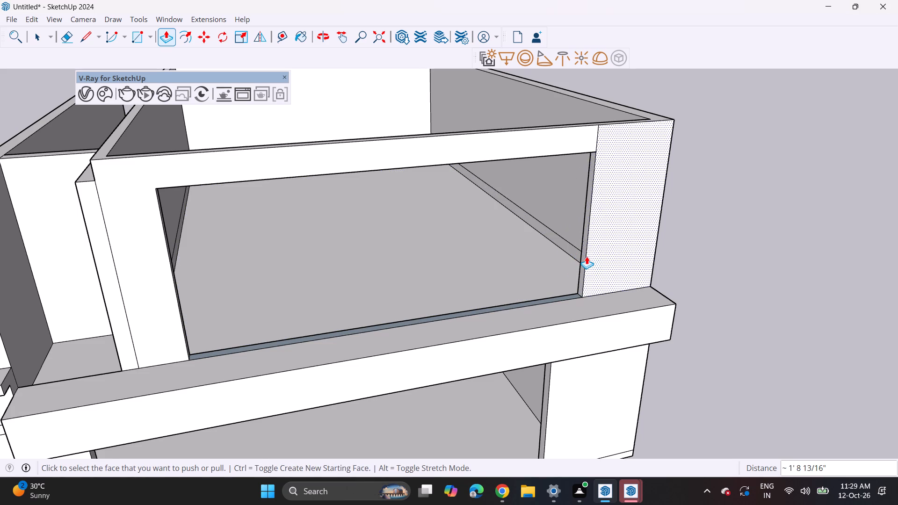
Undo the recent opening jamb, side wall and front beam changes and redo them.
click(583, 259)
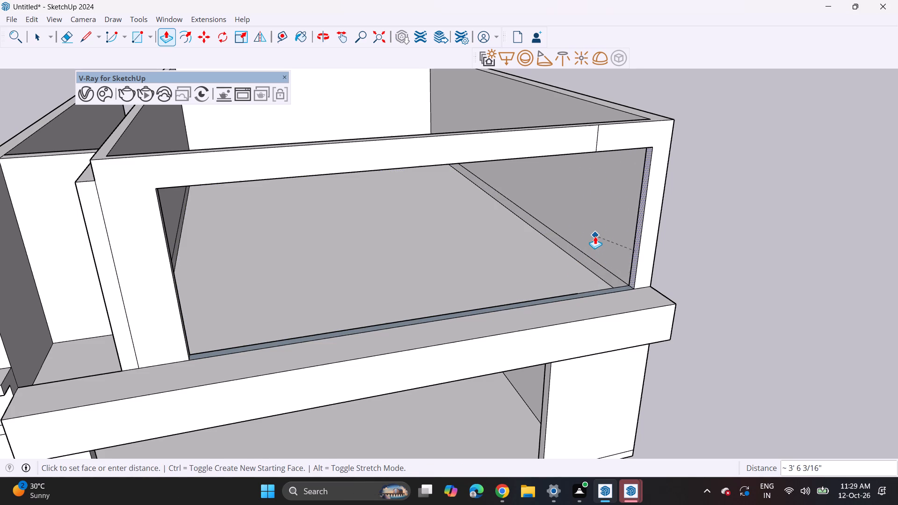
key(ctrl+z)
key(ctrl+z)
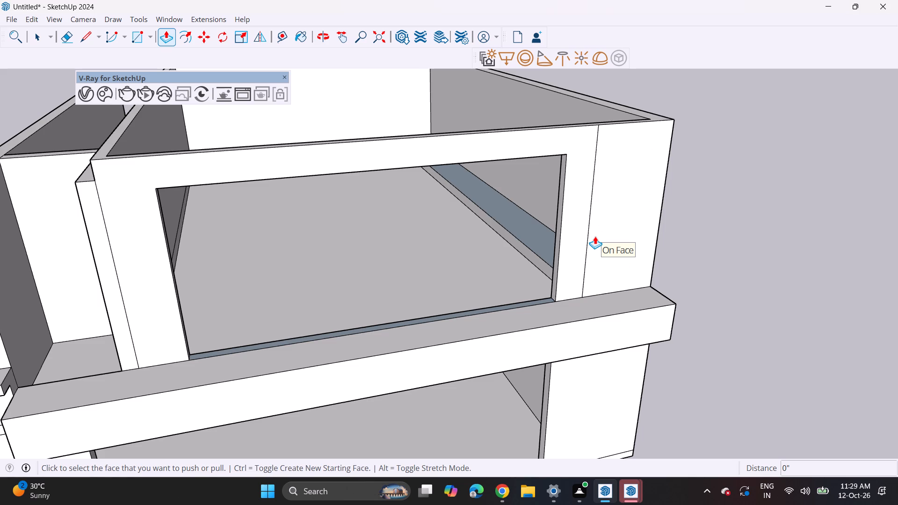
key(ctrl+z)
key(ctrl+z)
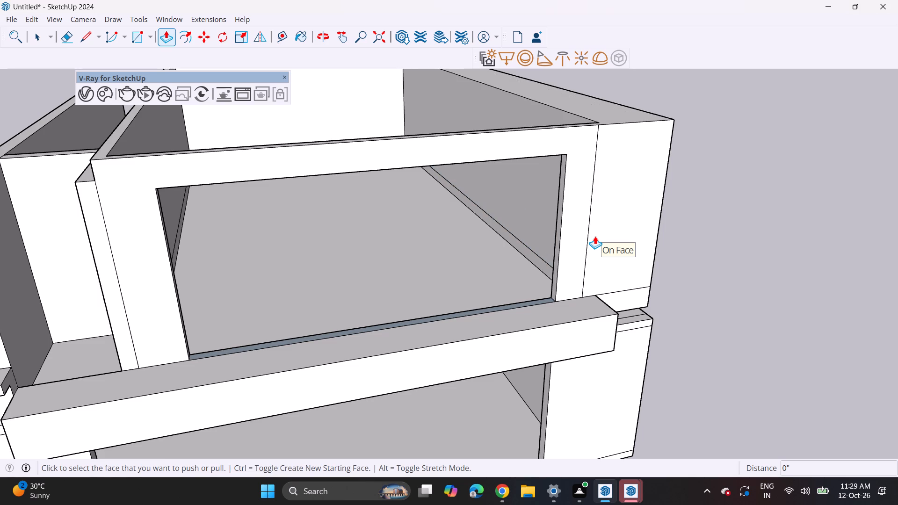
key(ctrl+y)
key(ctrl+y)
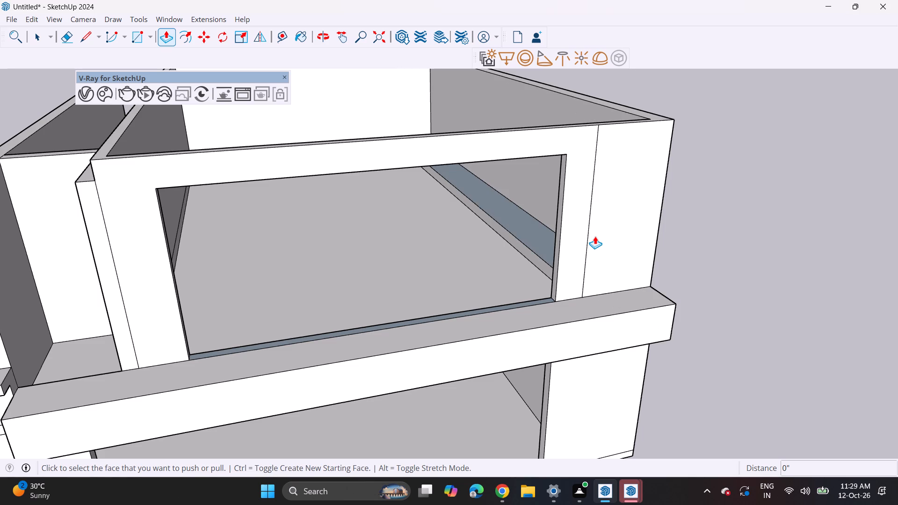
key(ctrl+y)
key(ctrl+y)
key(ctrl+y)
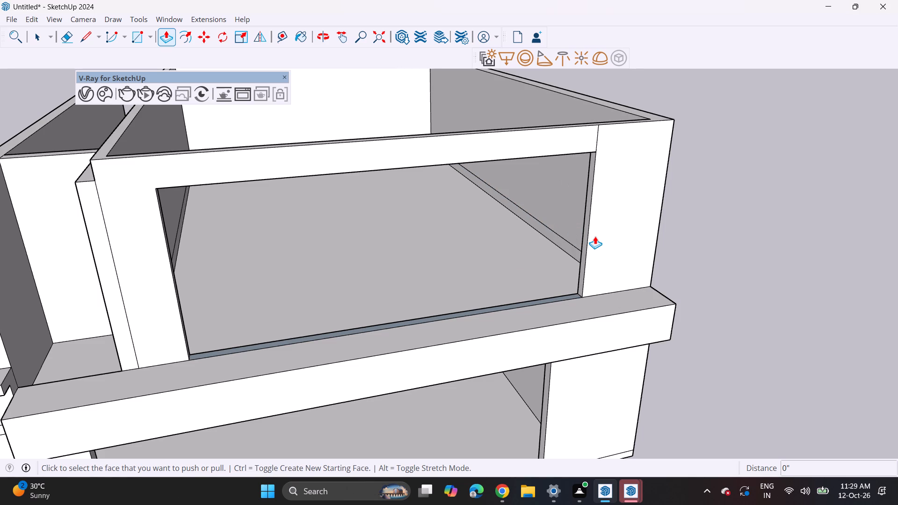
Push/Pull the upper-floor opening's outer jamb a further 1' 10" outward.
click(581, 271)
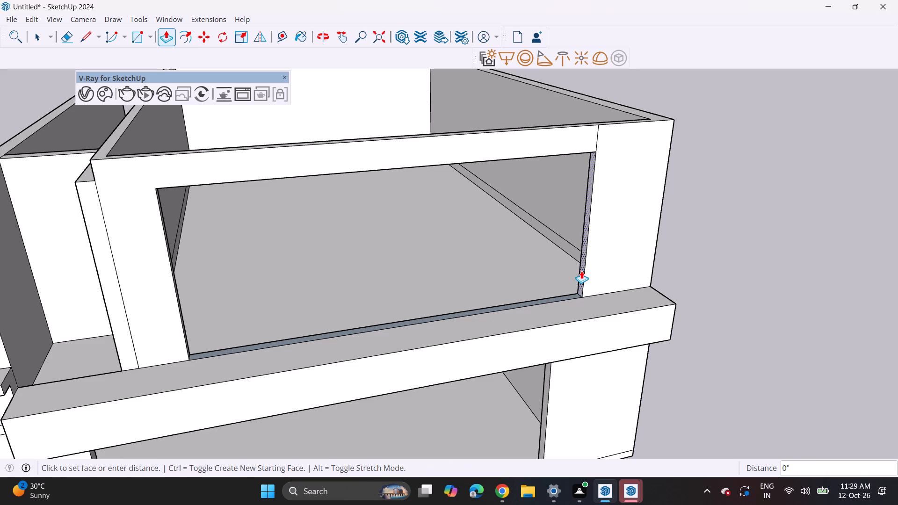
click(607, 253)
Push/Pull the outer jamb of the ground-floor front opening outward 1' 11 3/16".
middle_drag(588, 309, 577, 285)
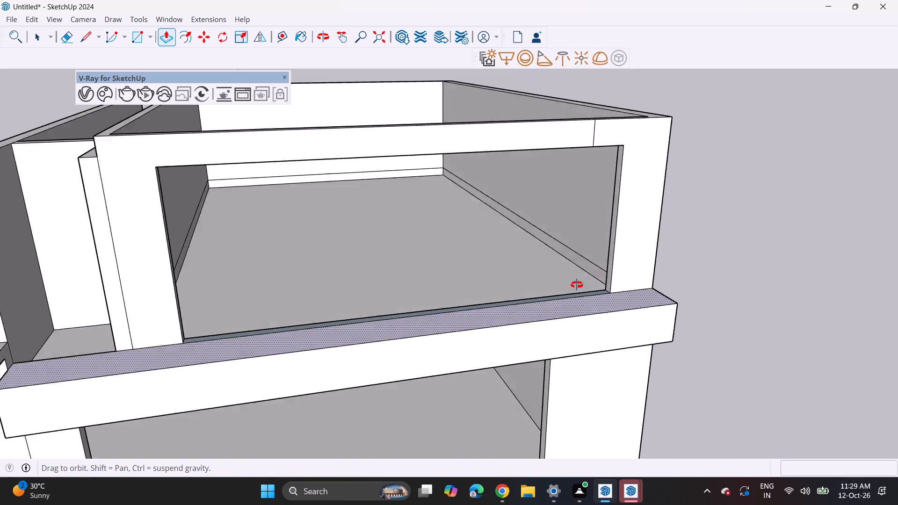
middle_drag(577, 285, 517, 264)
scroll(505, 264, down, 1)
scroll(521, 377, down, 4)
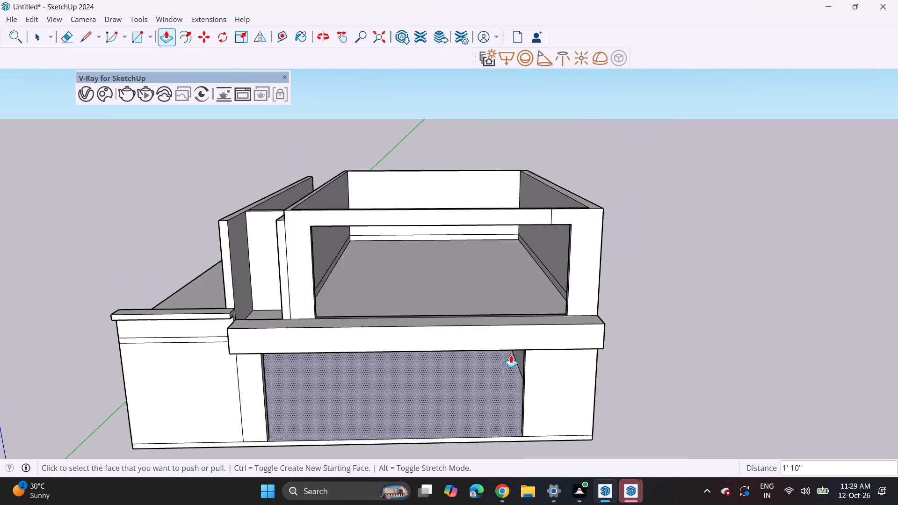
shift+middle_drag(504, 353, 506, 232)
middle_drag(506, 231, 571, 229)
scroll(550, 231, up, 6)
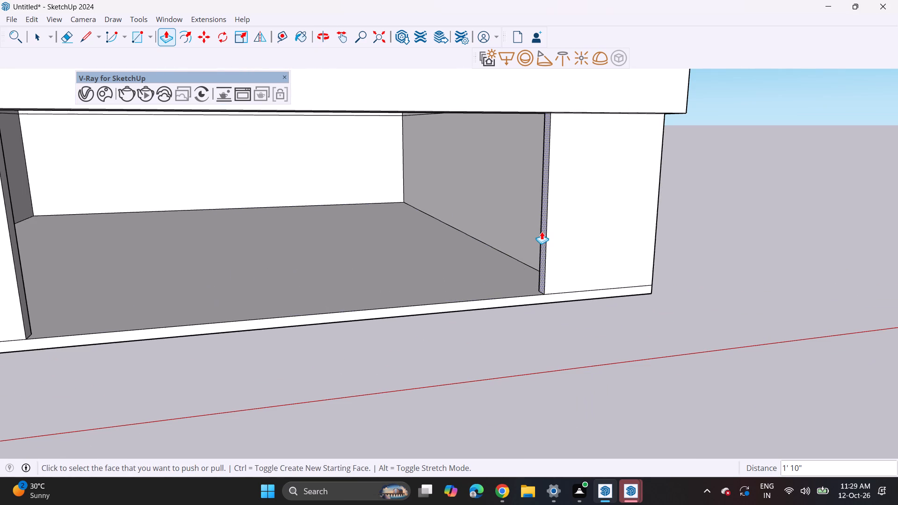
click(541, 231)
click(573, 218)
Push/Pull the ground-floor slab's outer side edge outward about 8 1/2 ft.
middle_drag(604, 233, 562, 189)
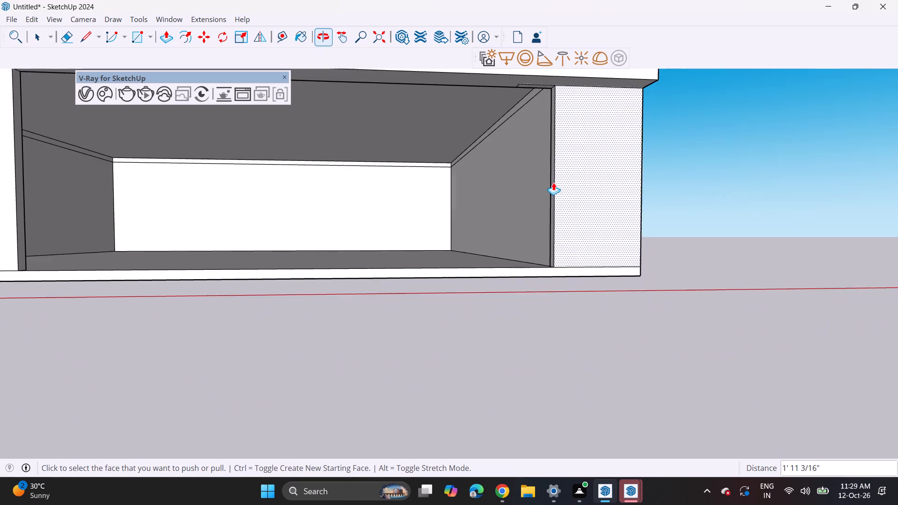
scroll(553, 182, down, 6)
middle_drag(557, 171, 514, 251)
shift+middle_drag(506, 233, 587, 342)
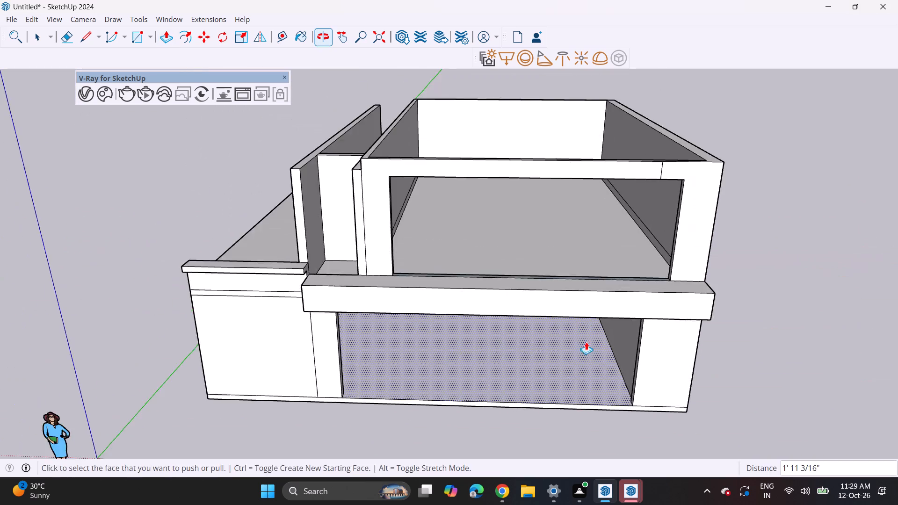
middle_drag(578, 323, 573, 254)
middle_drag(571, 247, 566, 244)
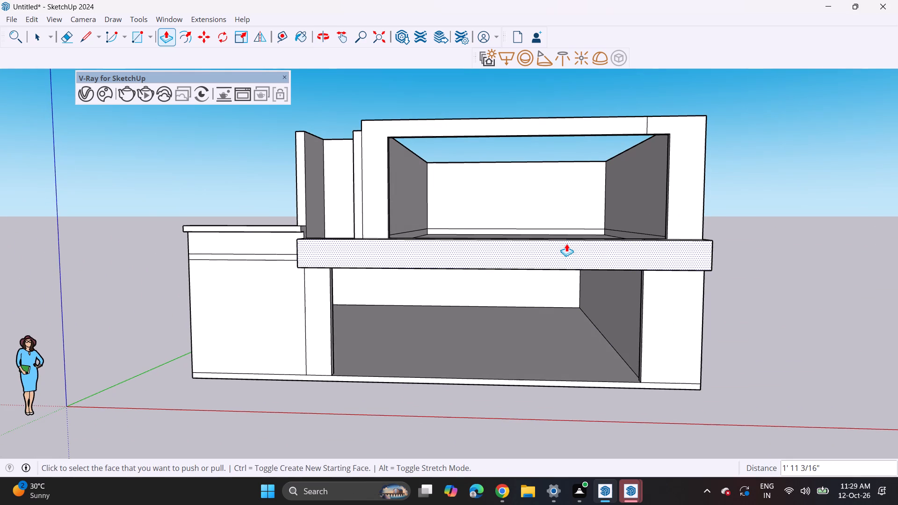
scroll(594, 340, down, 3)
middle_drag(635, 349, 536, 363)
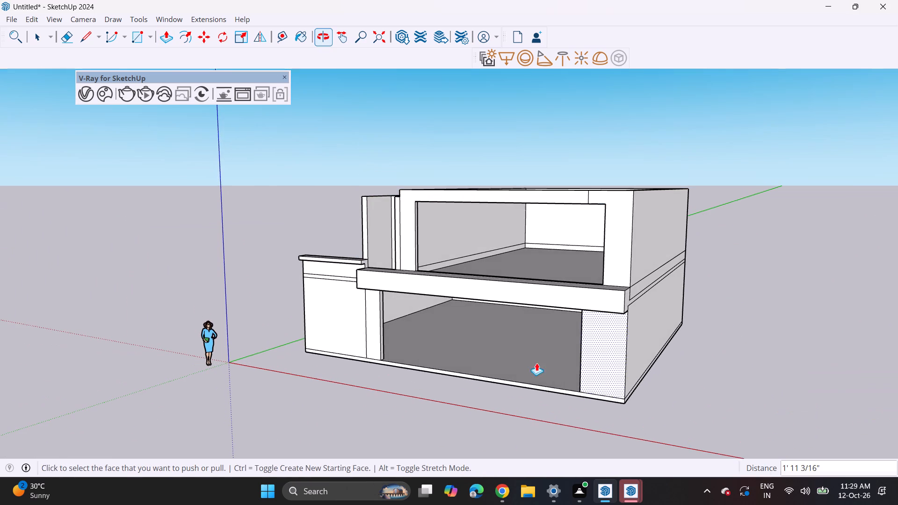
middle_drag(536, 363, 535, 361)
click(626, 401)
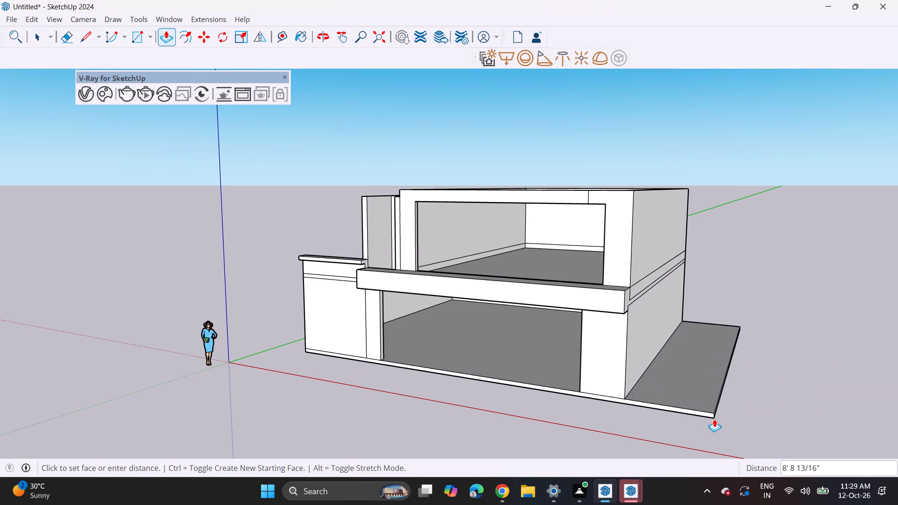
click(709, 416)
Extend the ground-floor side wall, the slab edge above it, the front beam end and the upper-floor side wall outward by the same distance.
double_click(646, 353)
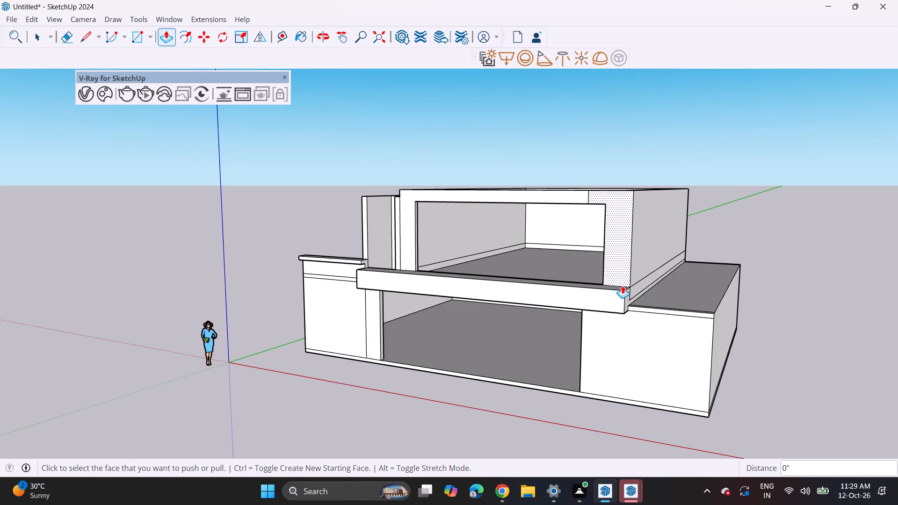
double_click(635, 293)
double_click(627, 304)
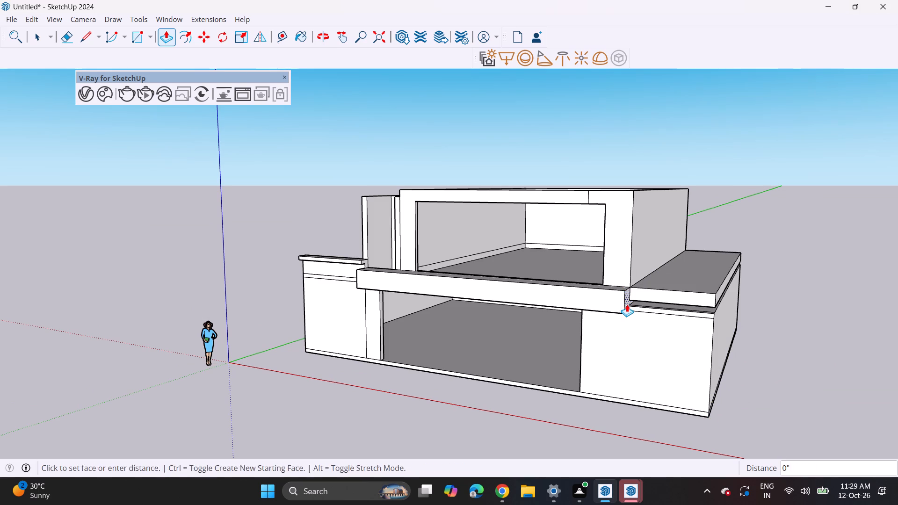
double_click(635, 261)
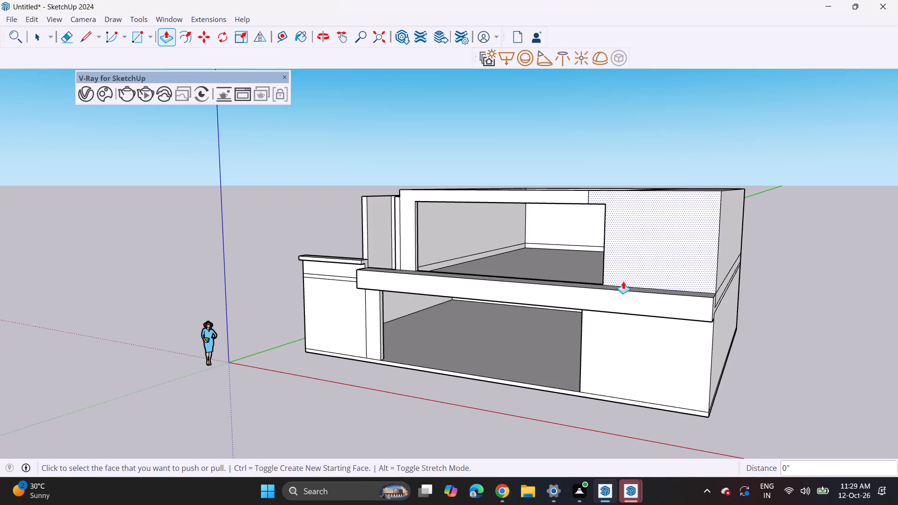
Push/Pull the inner face of the thickened ground-floor side wall outward 12' 10 1/4".
middle_drag(607, 285, 793, 290)
middle_drag(618, 260, 666, 277)
middle_drag(638, 255, 623, 270)
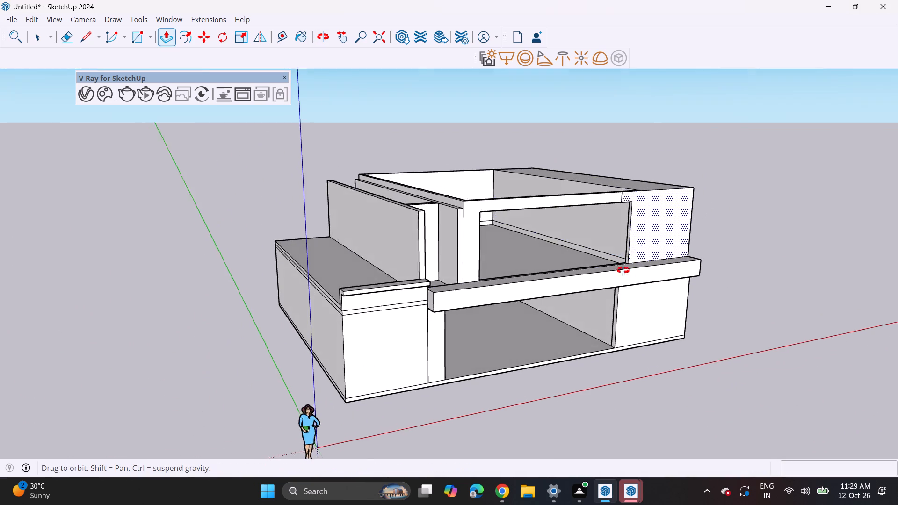
middle_drag(623, 270, 566, 296)
click(585, 333)
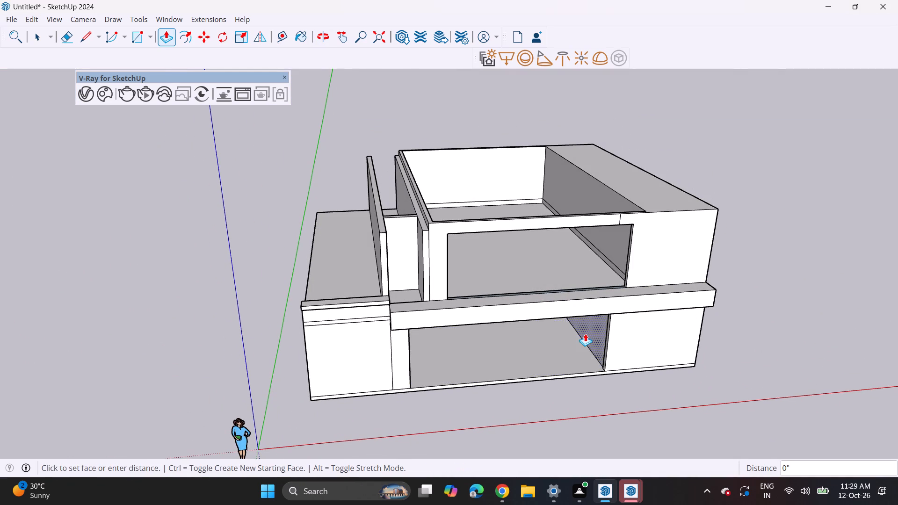
middle_drag(666, 333, 716, 245)
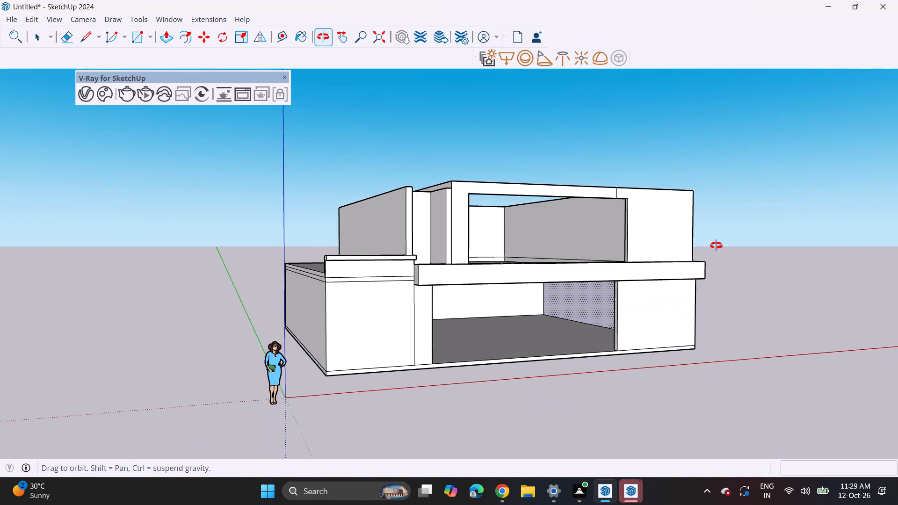
middle_drag(716, 245, 714, 249)
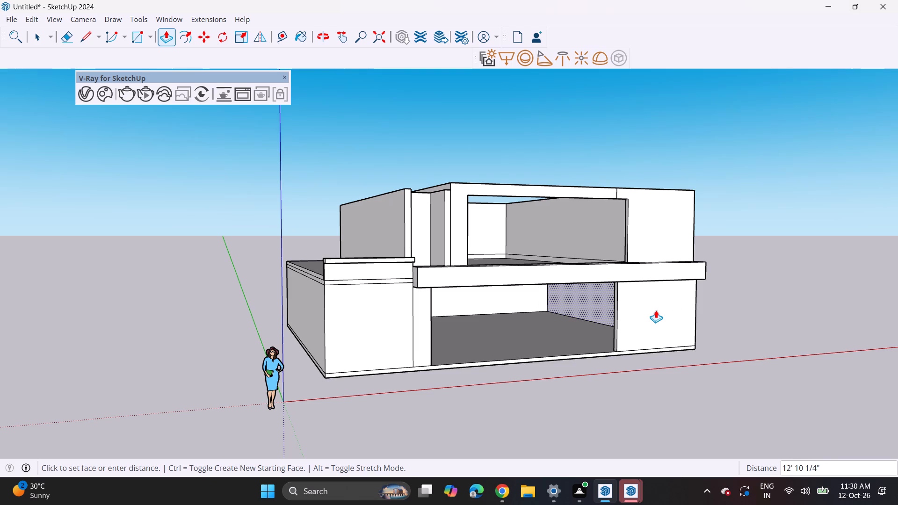
click(656, 310)
Push/Pull the ground-floor opening's outer jamb outward 8' 9 9/16".
click(615, 334)
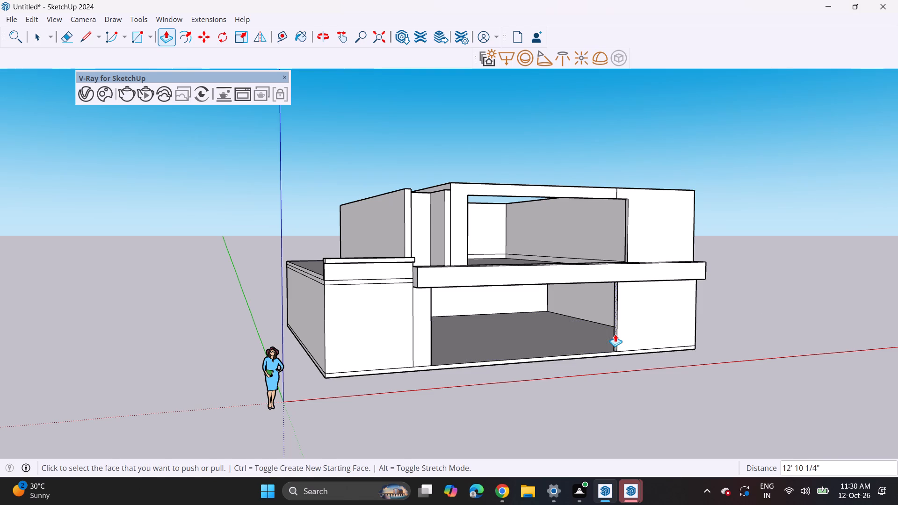
click(667, 312)
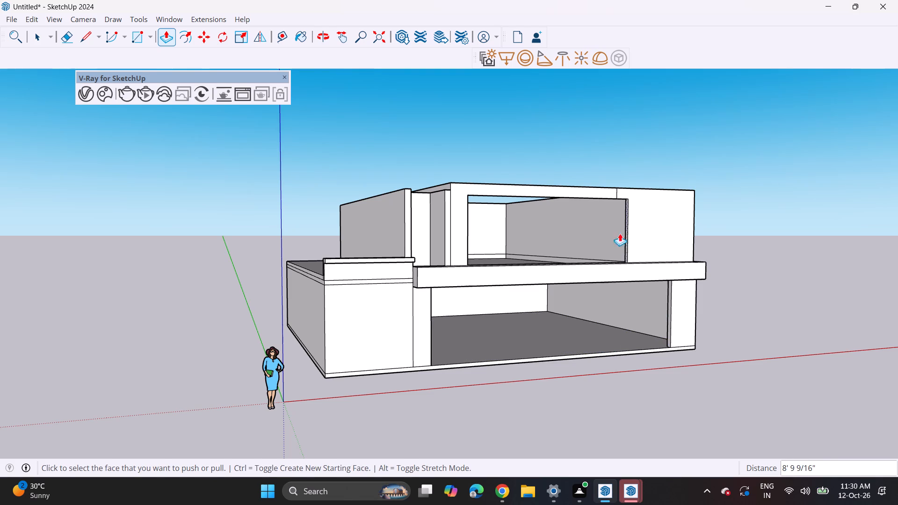
Push/Pull the upper-floor opening's outer jamb outward 1' 8 3/16" to the inner face of the side wall.
double_click(625, 251)
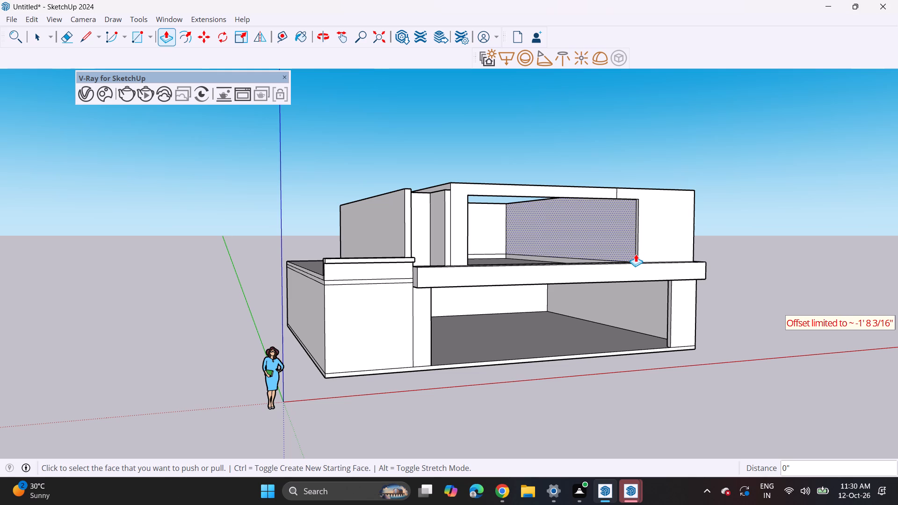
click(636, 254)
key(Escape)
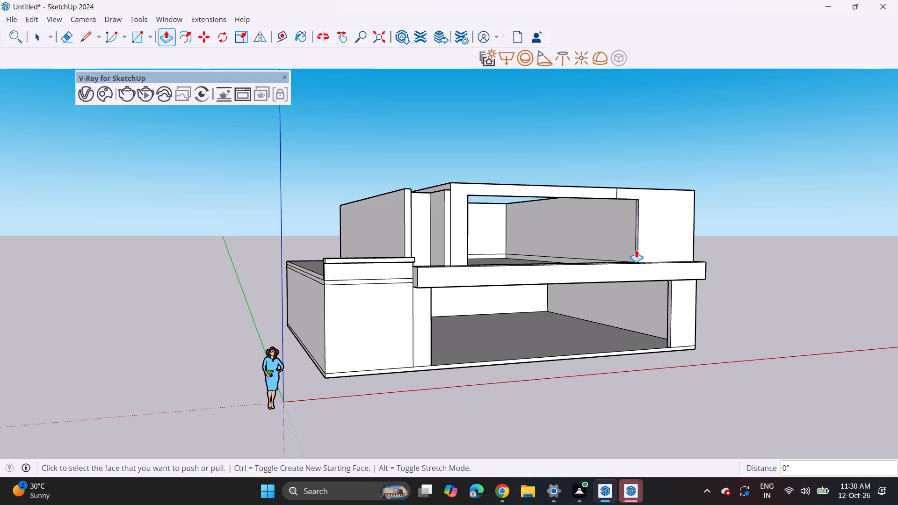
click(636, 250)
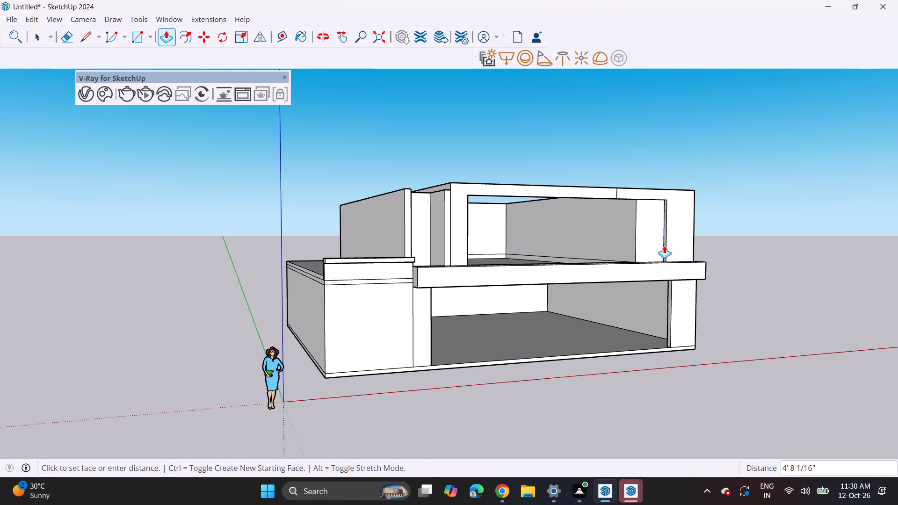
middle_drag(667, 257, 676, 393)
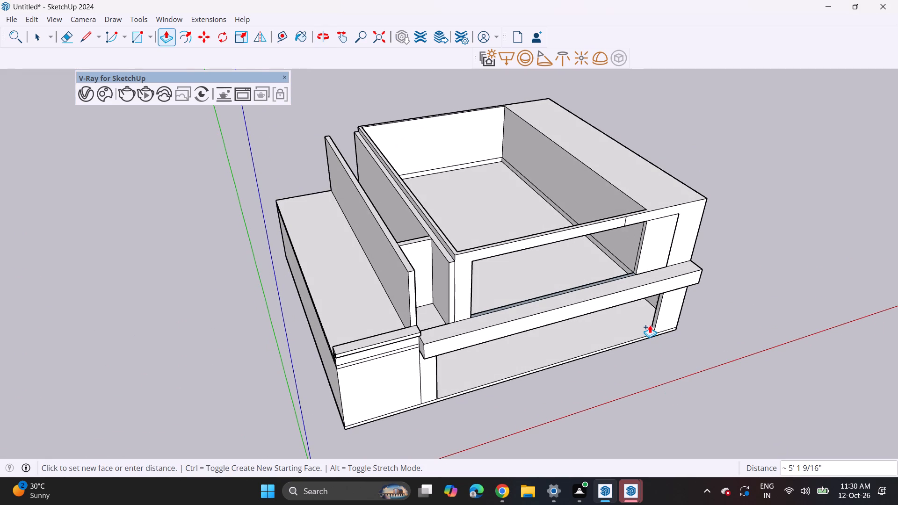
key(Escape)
Push/Pull the inner face of the thickened upper-floor side wall outward 8' 5 7/8", and its base strip to match.
click(620, 242)
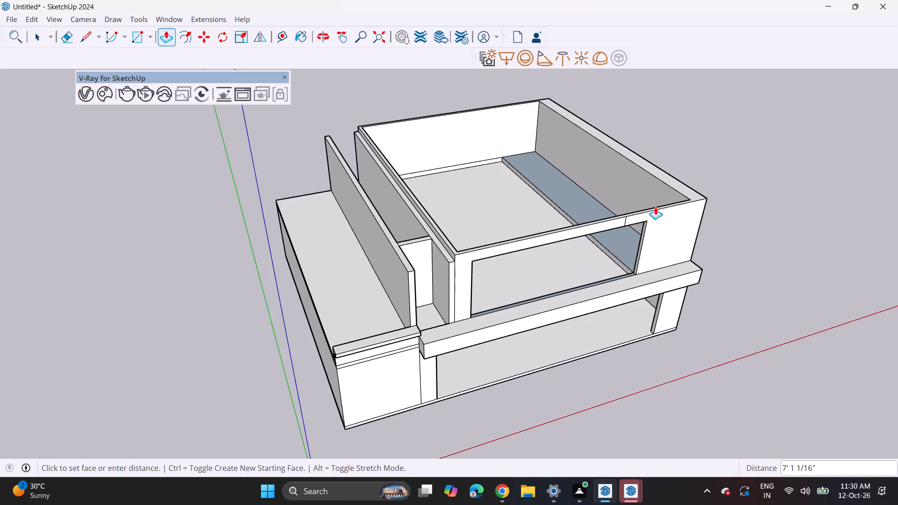
click(663, 202)
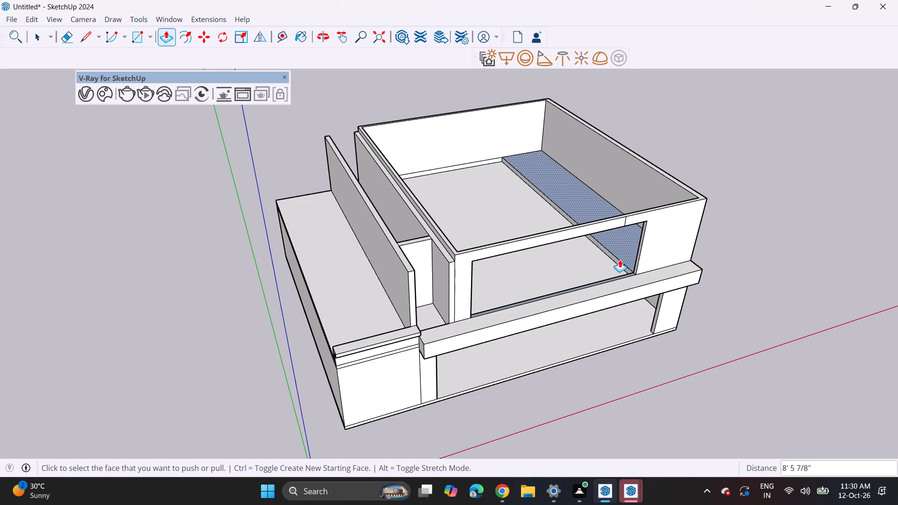
double_click(616, 263)
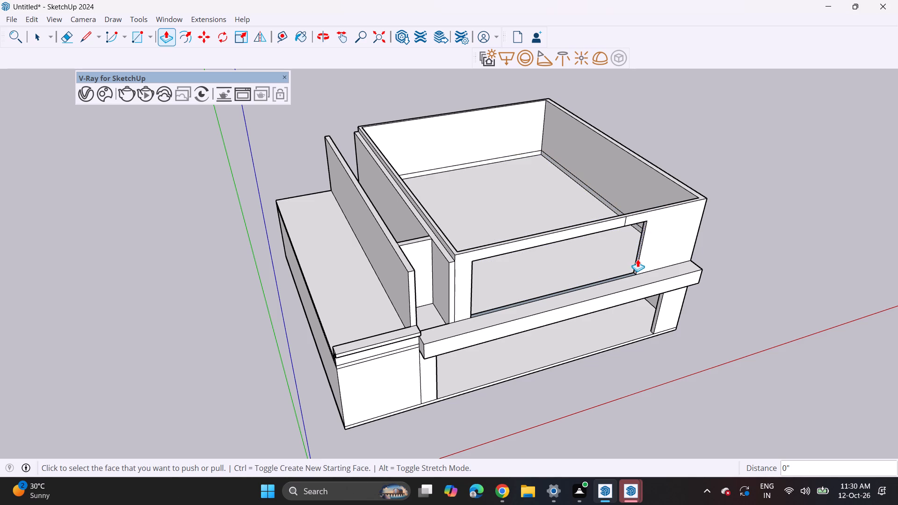
Push/Pull the upper-floor opening's outer jamb outward about 5' 10" to widen the opening.
click(636, 261)
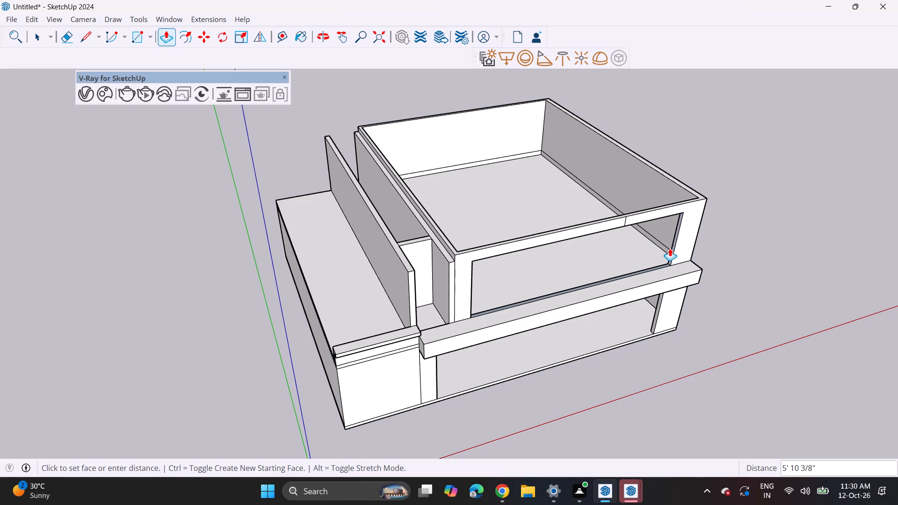
click(673, 246)
middle_drag(690, 307, 581, 196)
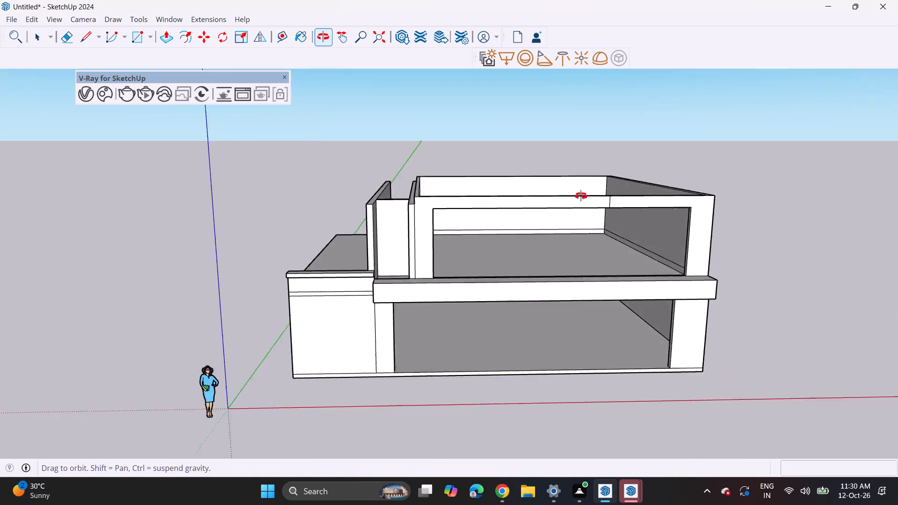
Erase the leftover vertical seam line on the front beam above the upper-floor opening.
middle_drag(581, 196, 555, 171)
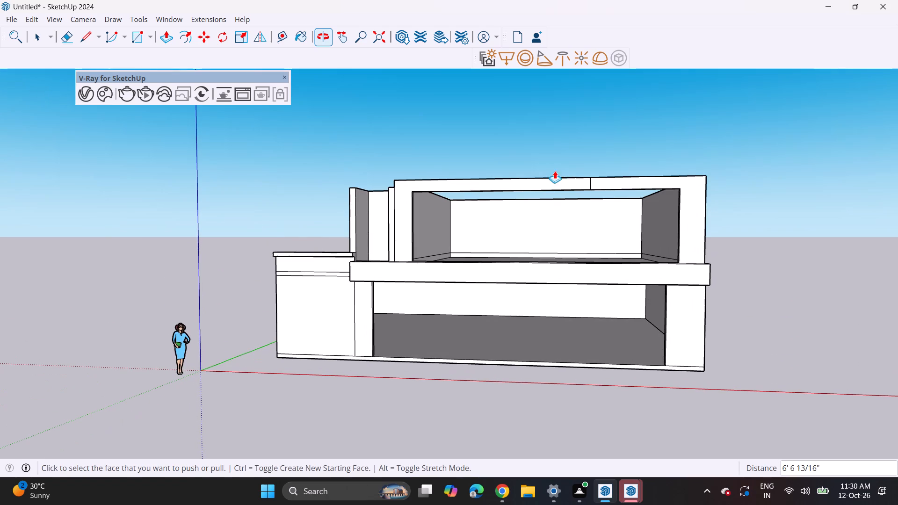
scroll(552, 213, down, 3)
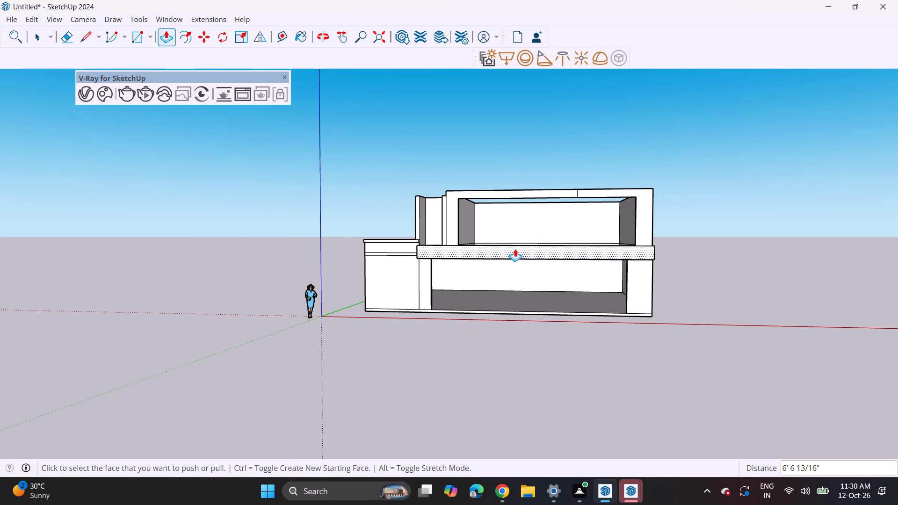
click(69, 38)
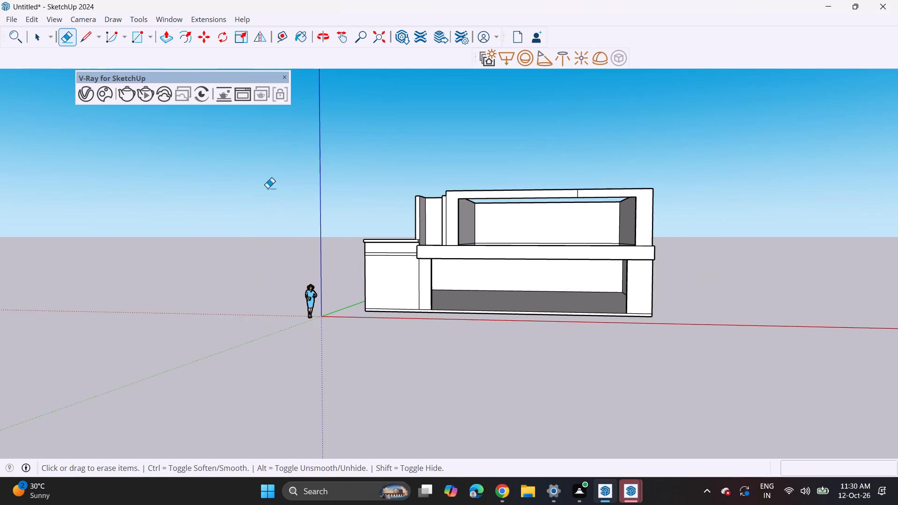
scroll(558, 171, up, 3)
scroll(593, 197, up, 5)
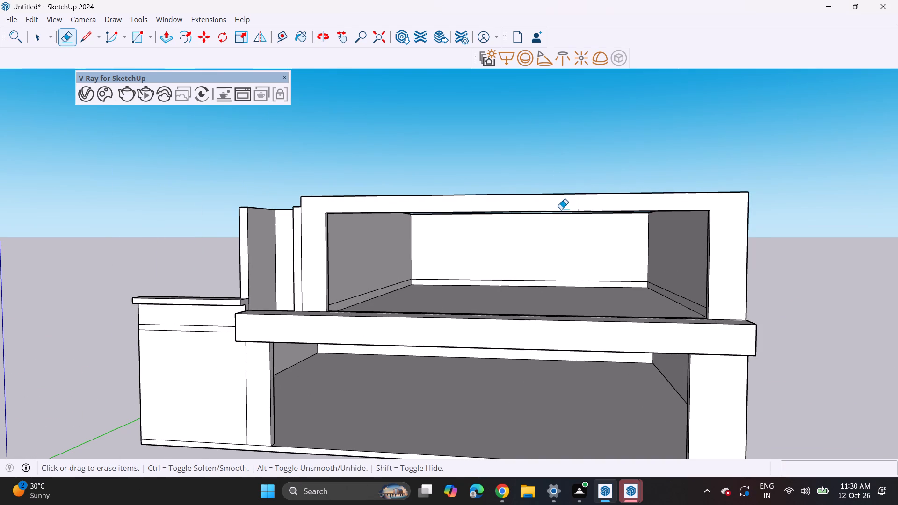
click(588, 201)
drag(580, 201, 571, 201)
scroll(560, 201, down, 2)
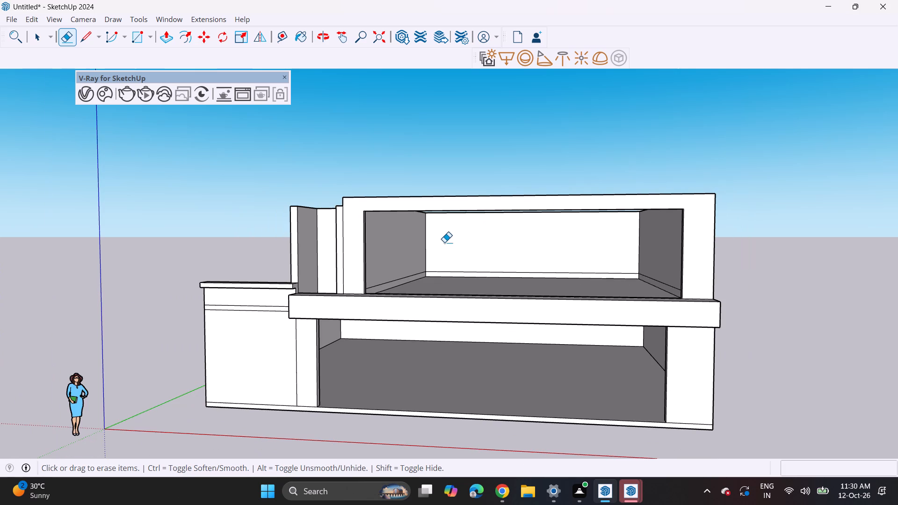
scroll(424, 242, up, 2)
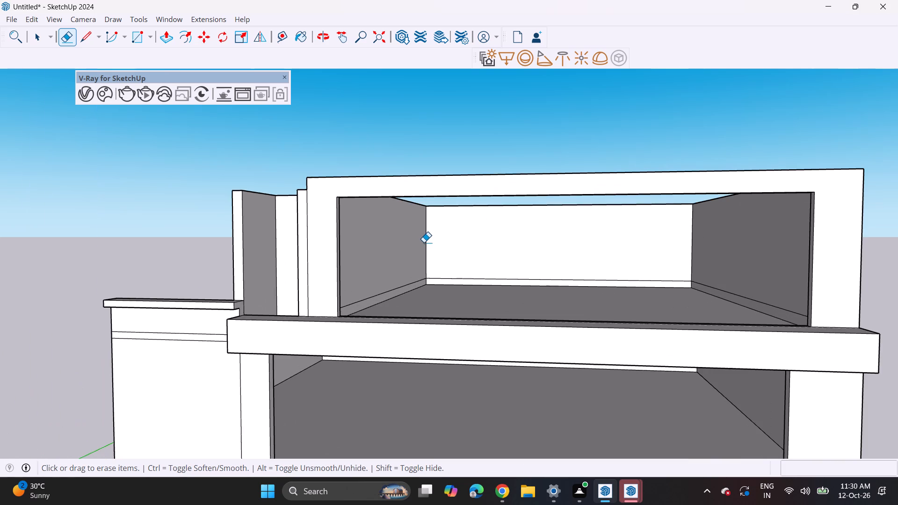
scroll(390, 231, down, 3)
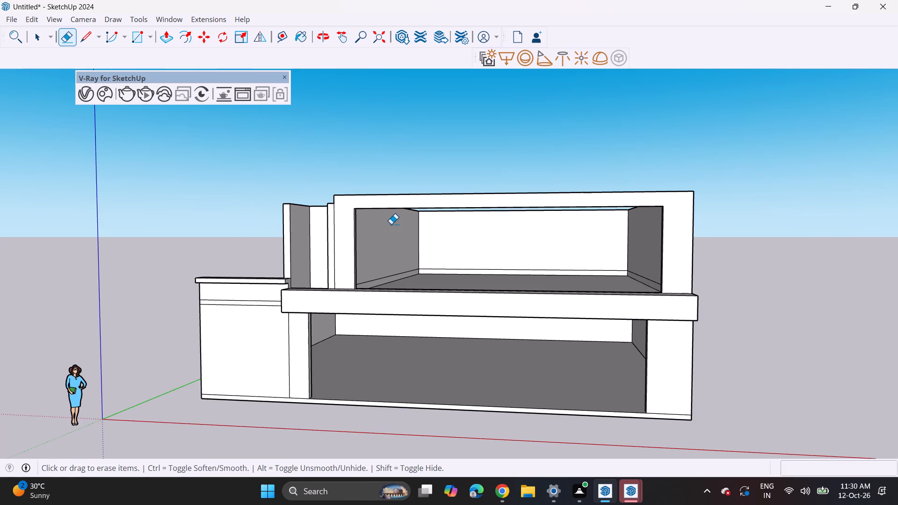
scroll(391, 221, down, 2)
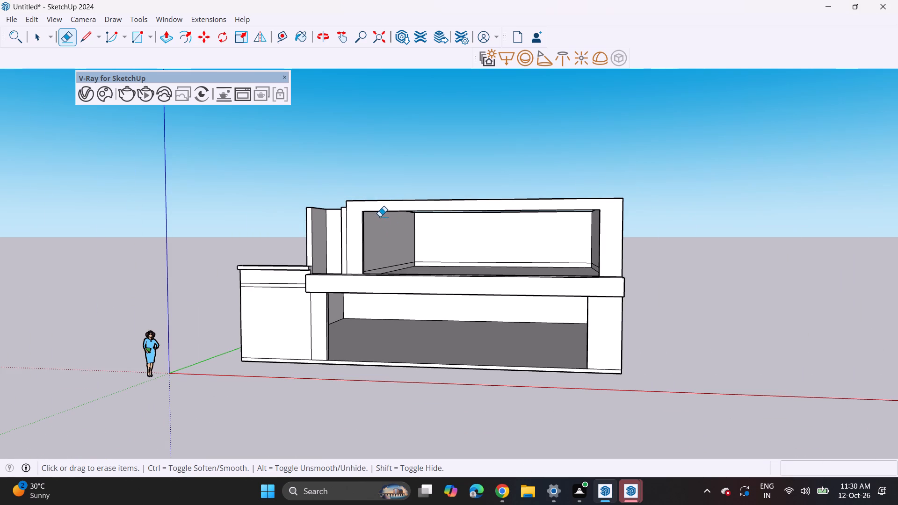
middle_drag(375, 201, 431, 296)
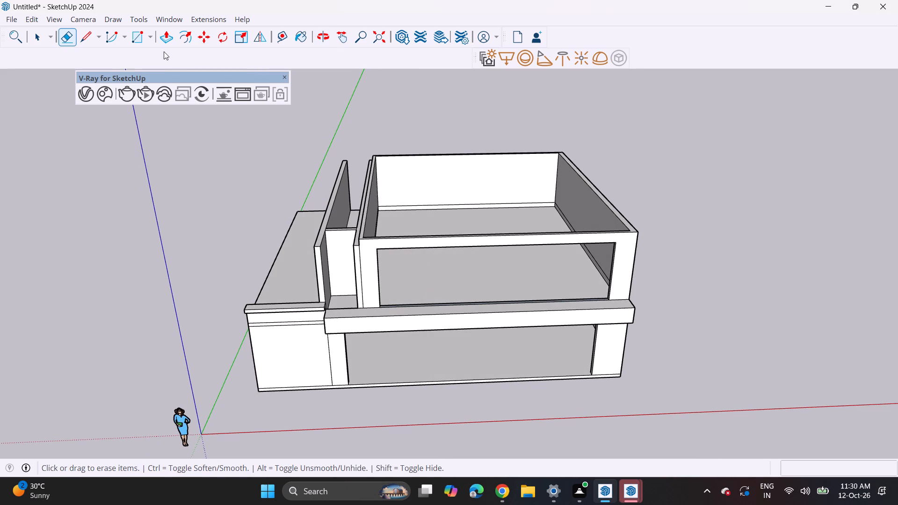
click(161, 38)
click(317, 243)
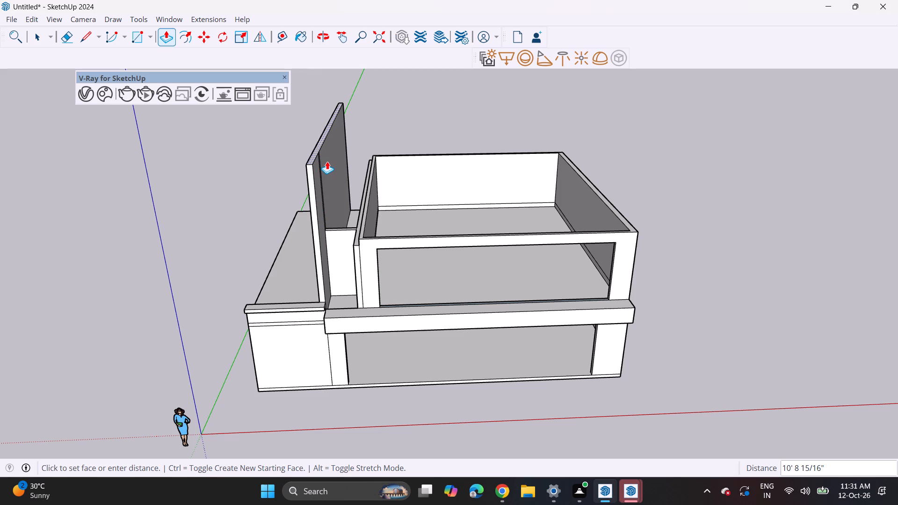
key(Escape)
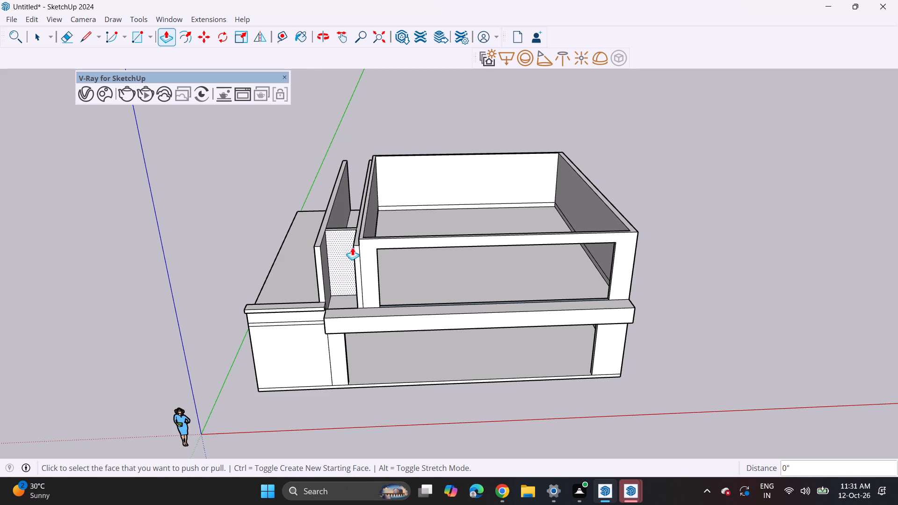
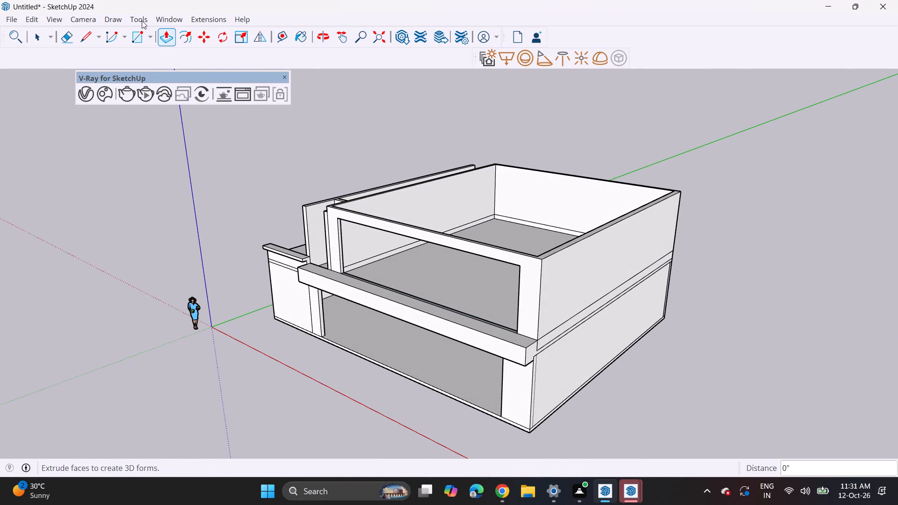
Draw a 6" high upright rotated rectangle along the full top outer edge of the upper floor's back wall, about 36' 6" long.
click(145, 39)
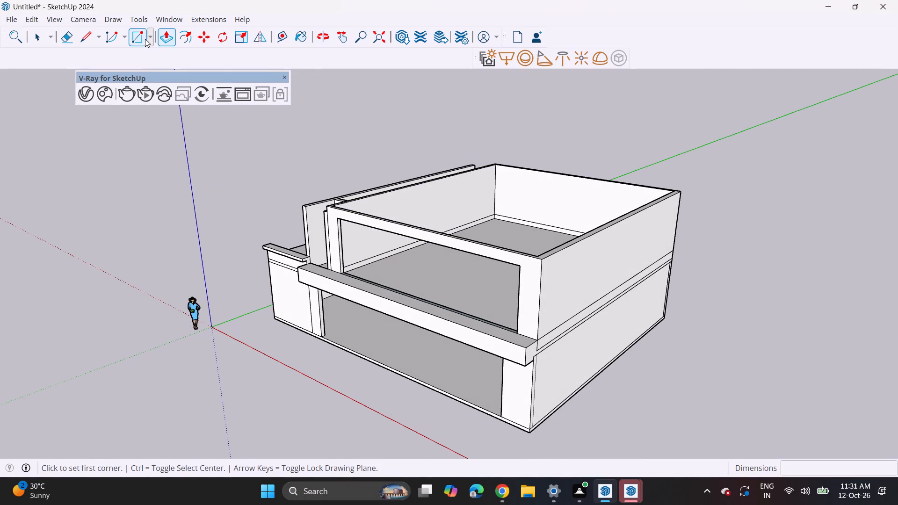
click(149, 40)
click(155, 65)
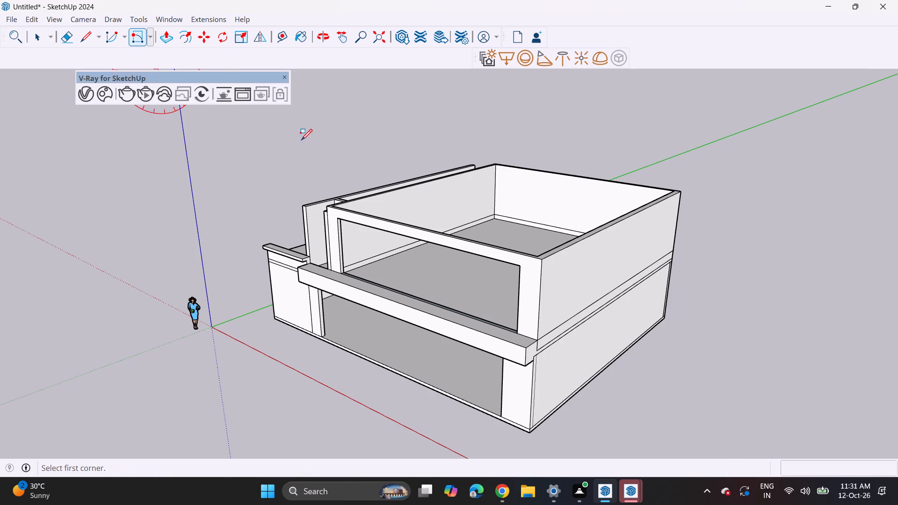
scroll(536, 127, up, 3)
scroll(516, 160, up, 4)
middle_drag(498, 164, 486, 194)
middle_drag(479, 205, 477, 210)
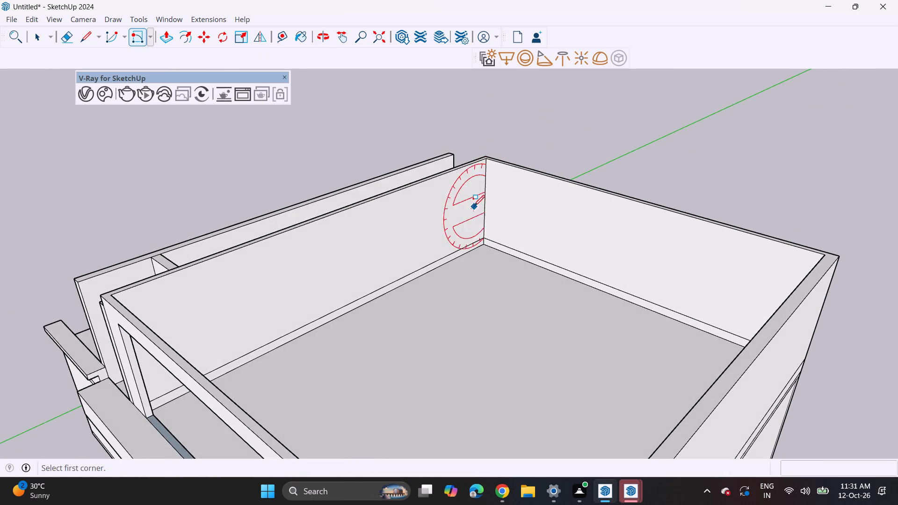
scroll(475, 150, up, 4)
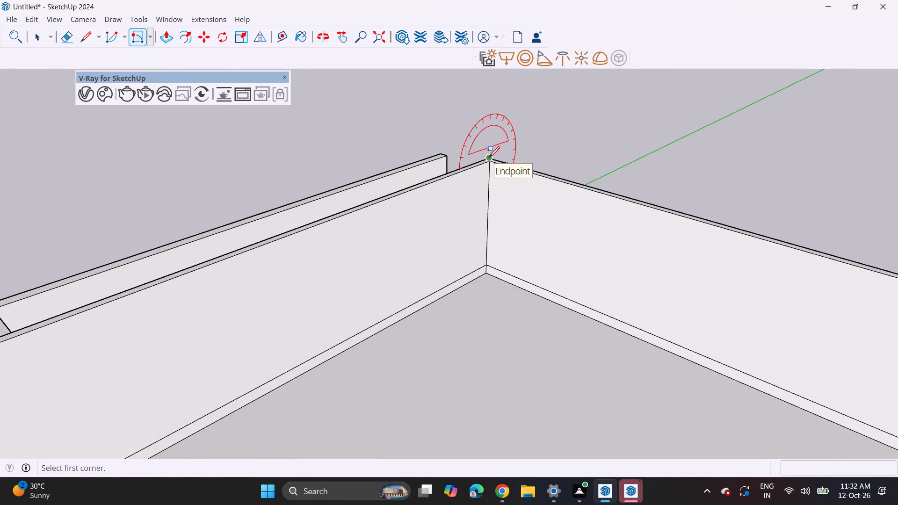
click(488, 155)
scroll(563, 163, down, 5)
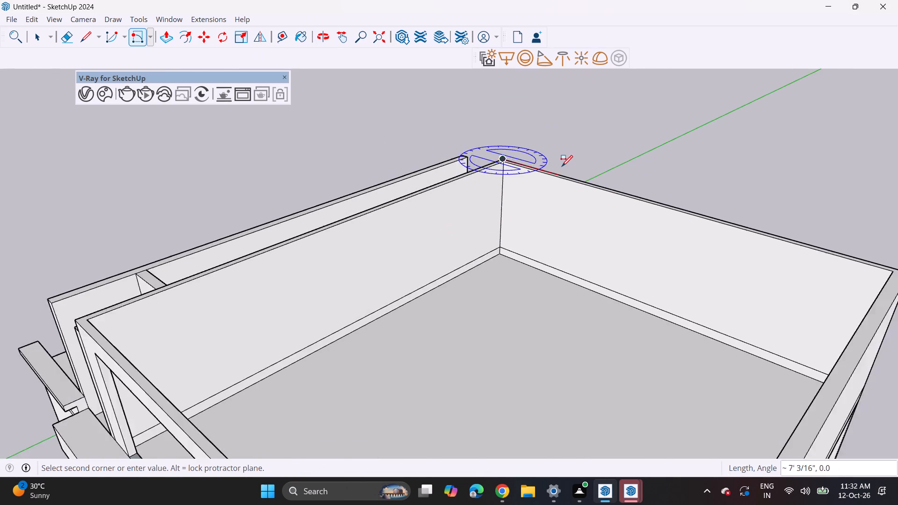
scroll(561, 166, down, 5)
click(745, 222)
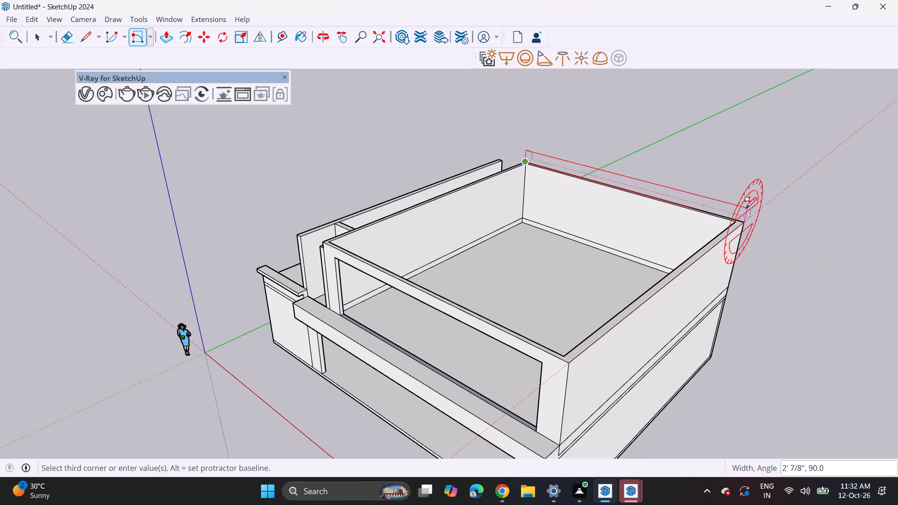
key(6)
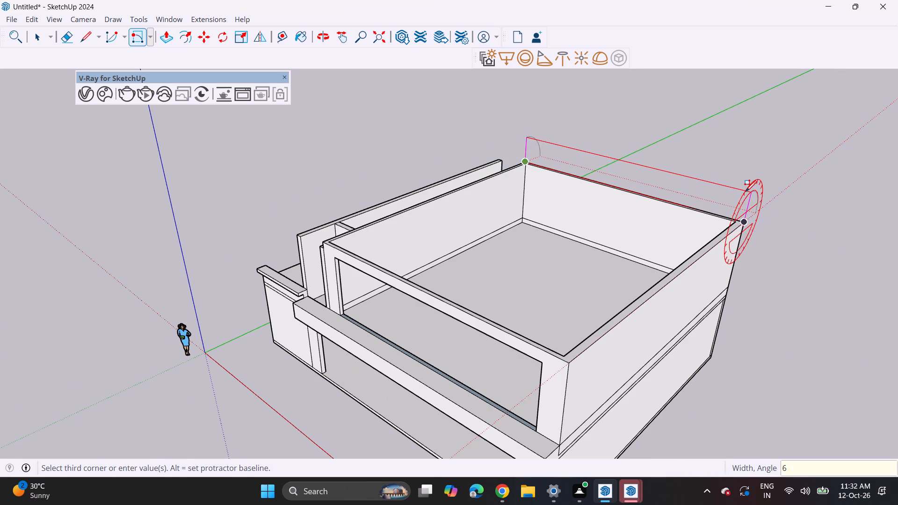
key(Return)
Push/Pull the upright rectangle 44' 8 5/8" forward over the upper-floor walls to form the roof slab.
scroll(690, 167, up, 9)
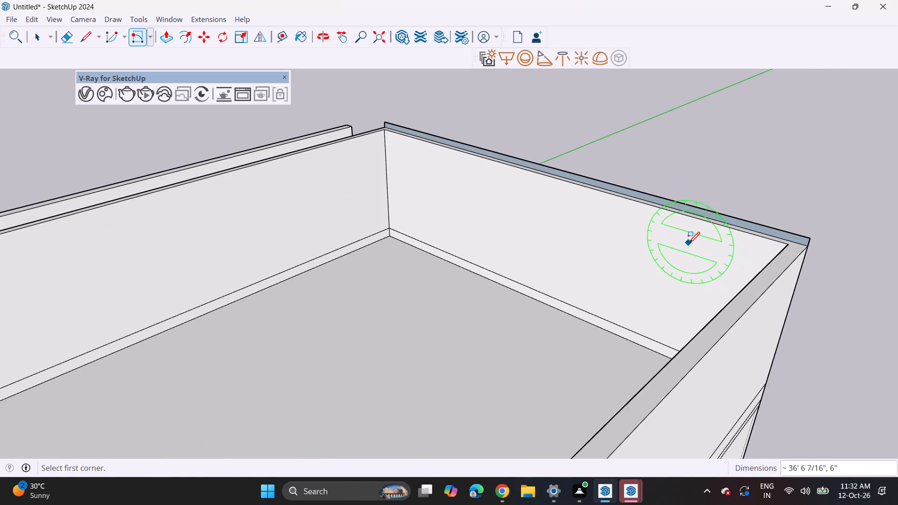
key(p)
click(712, 215)
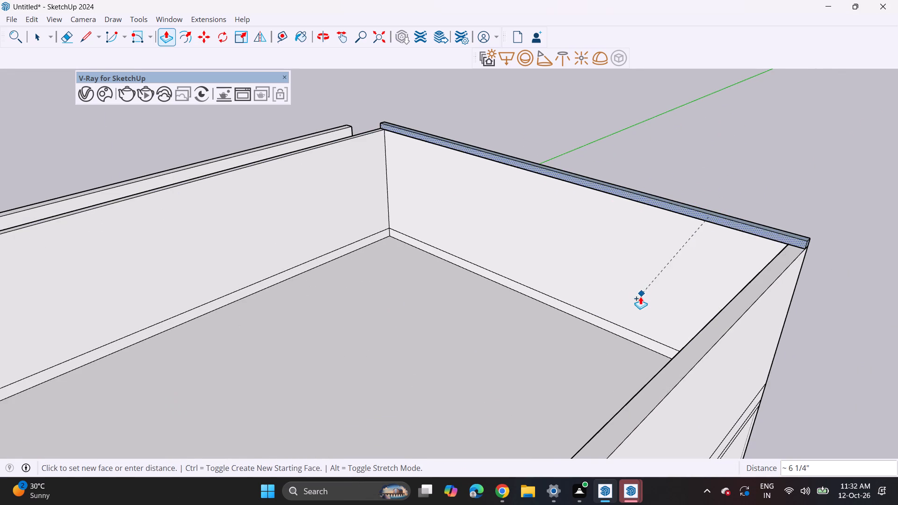
scroll(635, 302, down, 4)
scroll(547, 324, down, 4)
middle_drag(390, 394, 499, 215)
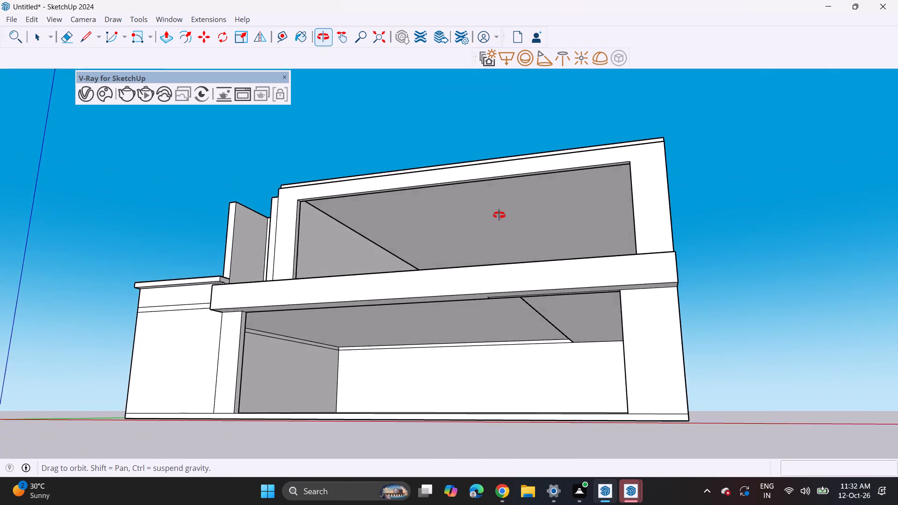
middle_drag(499, 215, 425, 270)
click(393, 369)
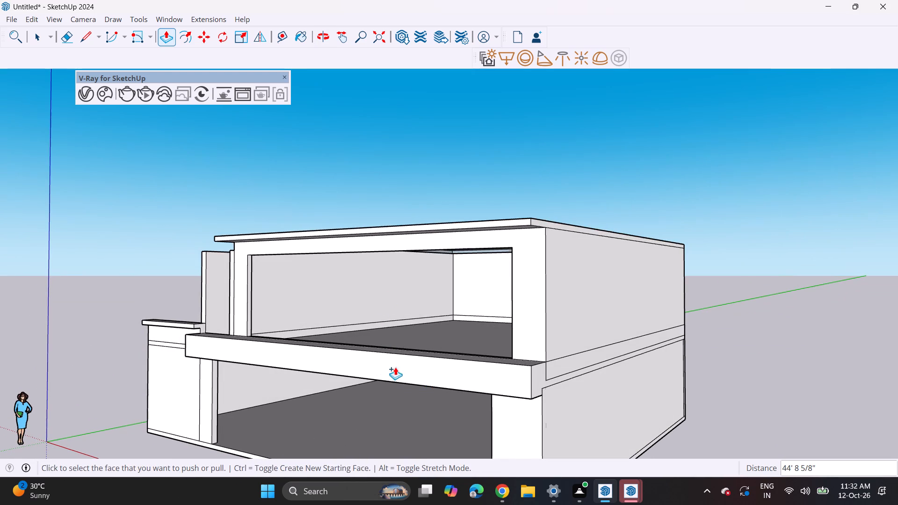
Offset the roof slab's top outline inward about 11 5/16" to form a border strip.
middle_drag(292, 234, 439, 242)
scroll(388, 231, down, 4)
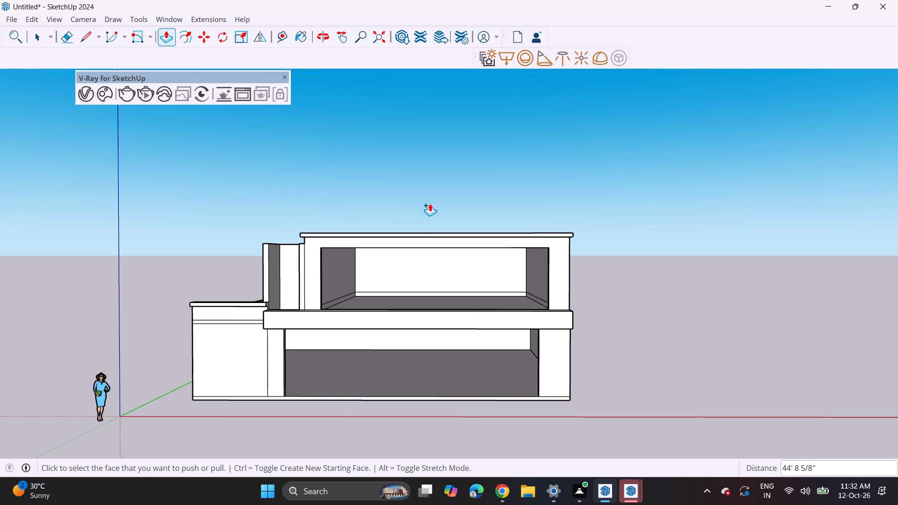
middle_drag(430, 203, 412, 308)
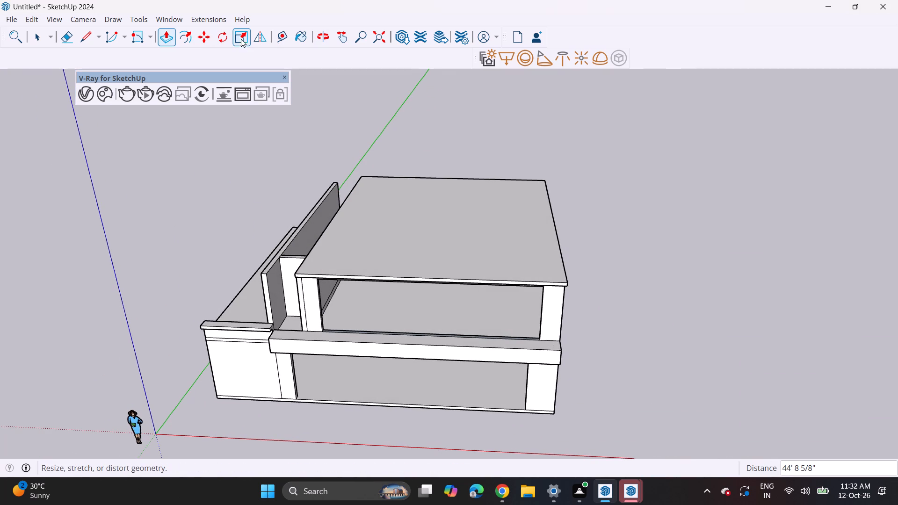
click(184, 37)
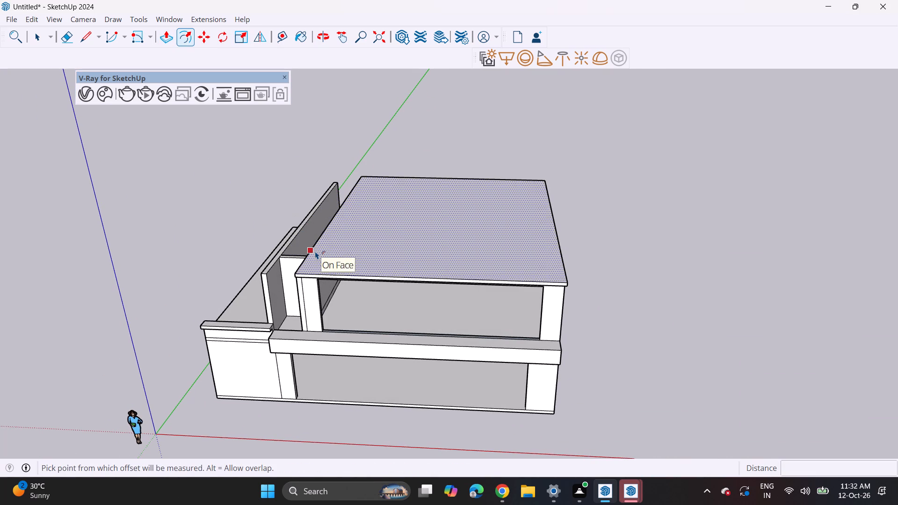
click(315, 251)
click(319, 248)
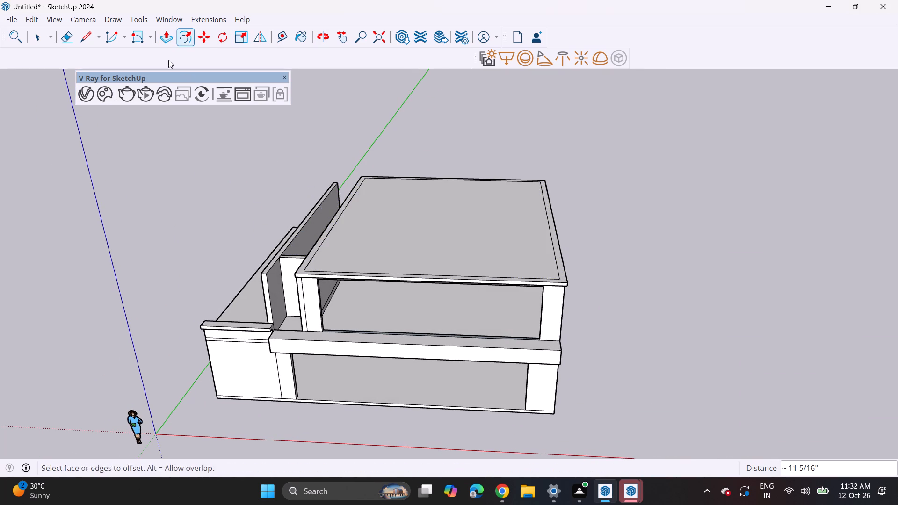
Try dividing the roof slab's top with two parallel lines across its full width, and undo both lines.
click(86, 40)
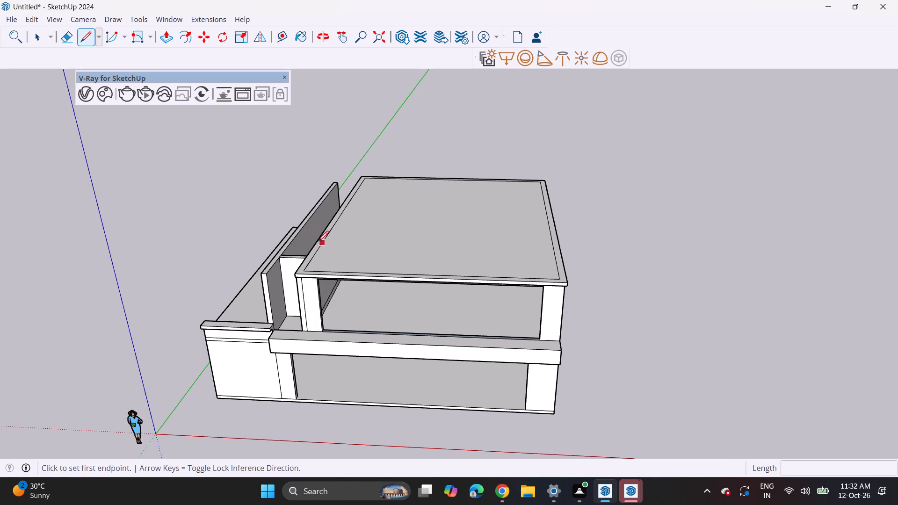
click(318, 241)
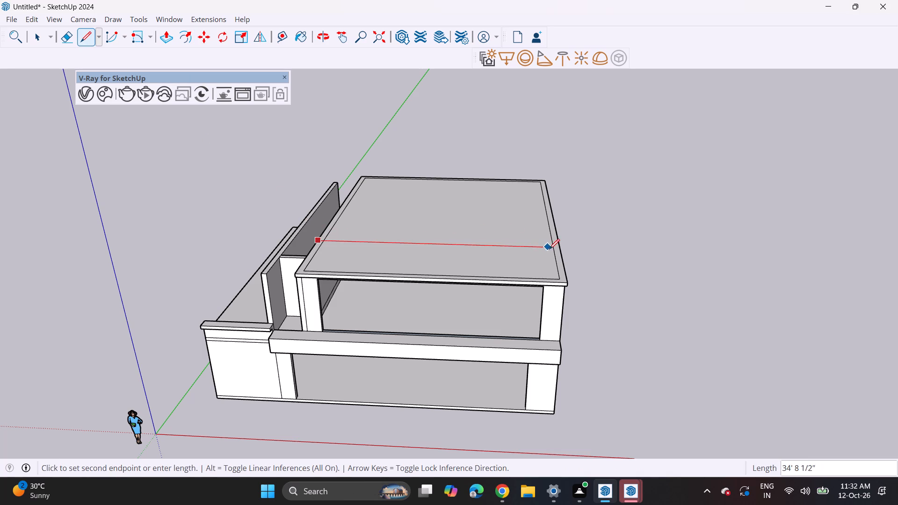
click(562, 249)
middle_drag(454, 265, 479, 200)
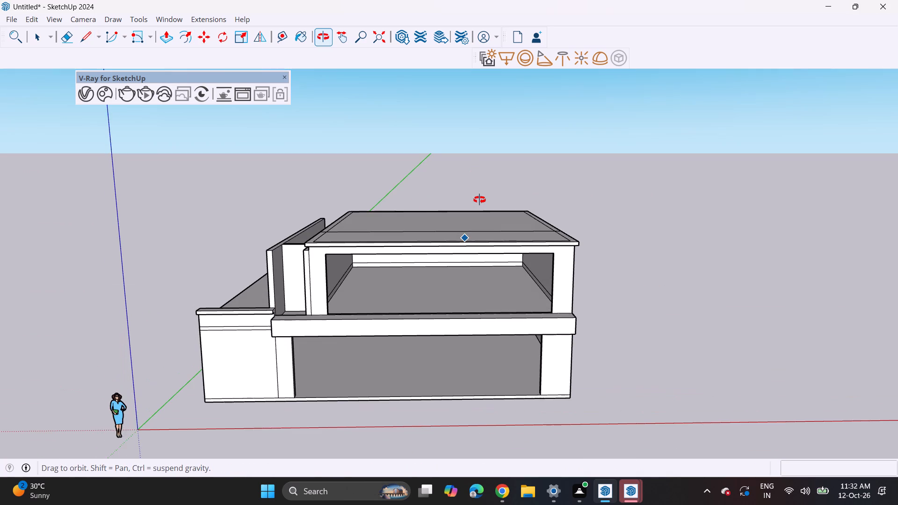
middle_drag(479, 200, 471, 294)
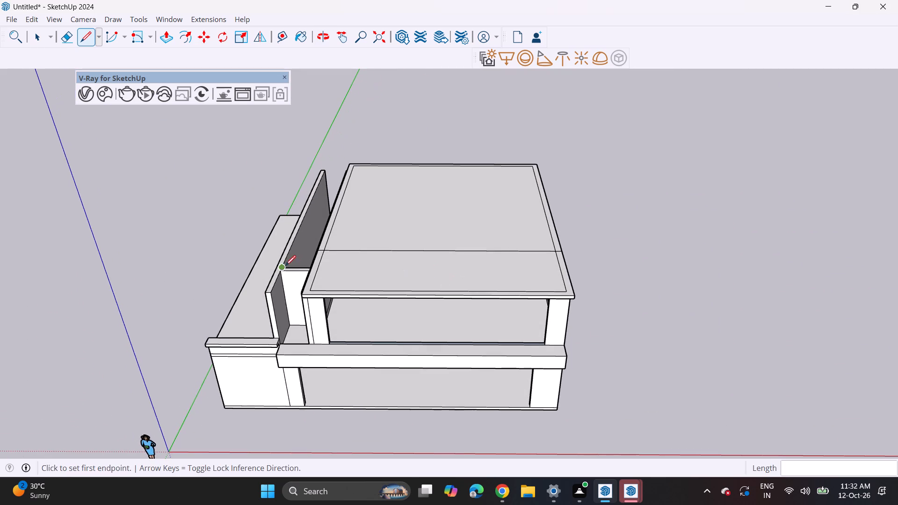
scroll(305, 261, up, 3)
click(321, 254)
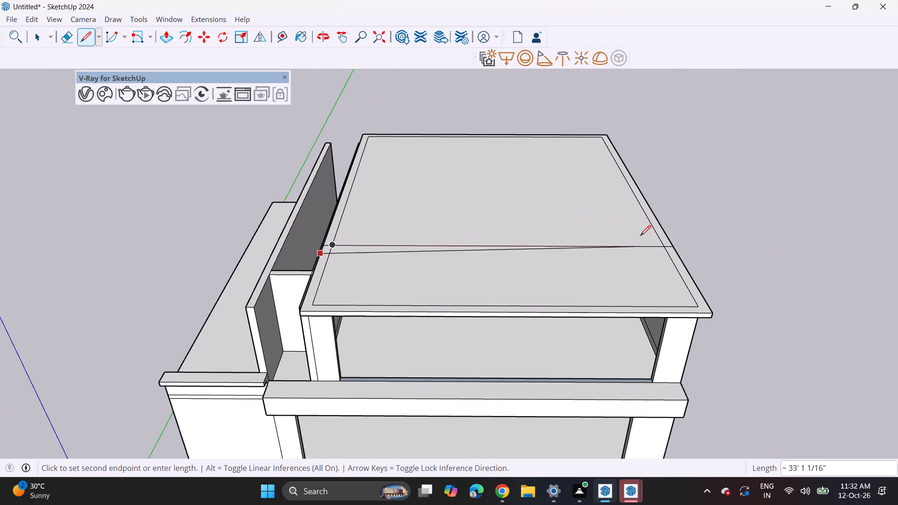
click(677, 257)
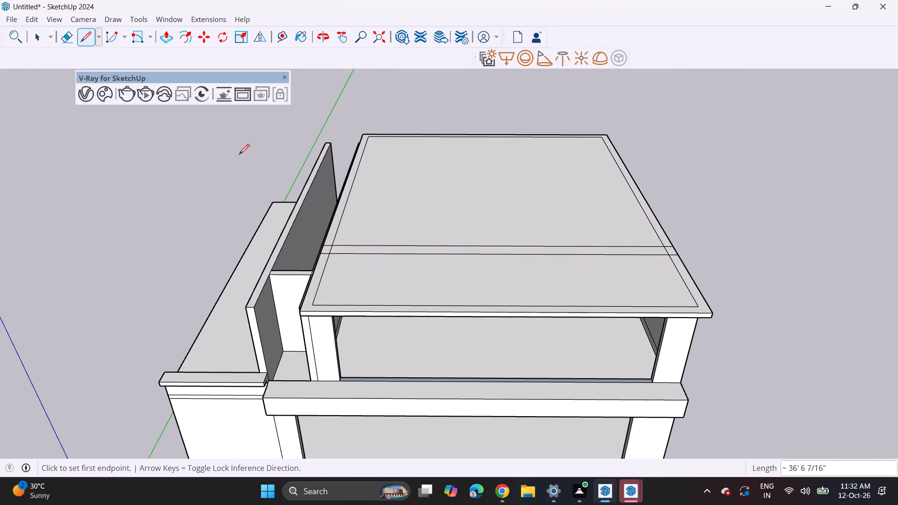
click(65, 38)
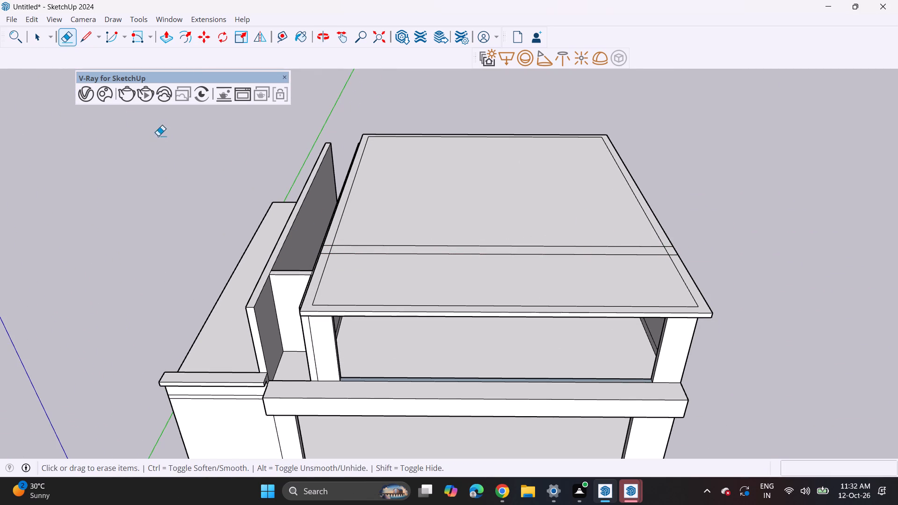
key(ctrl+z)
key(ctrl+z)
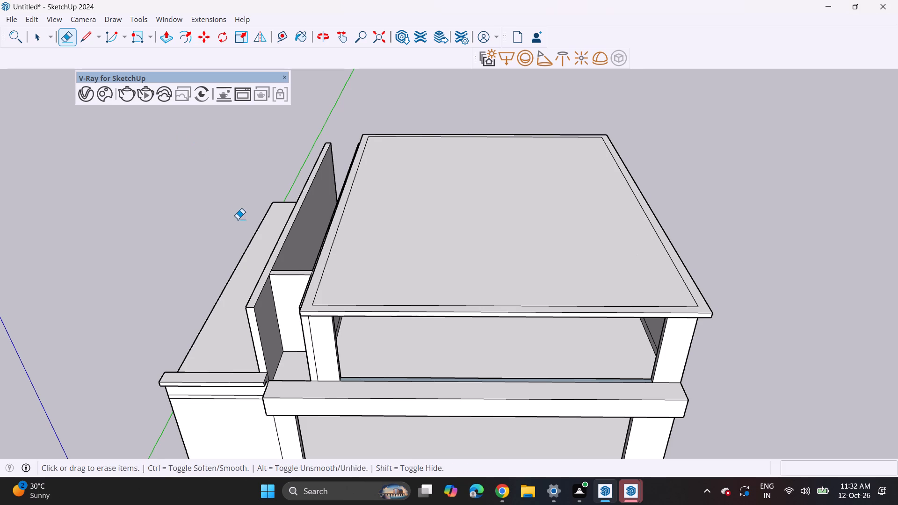
Draw two parallel lines 6" apart across the roof slab's full width nearer the front edge, each about 36' 6" long.
click(87, 30)
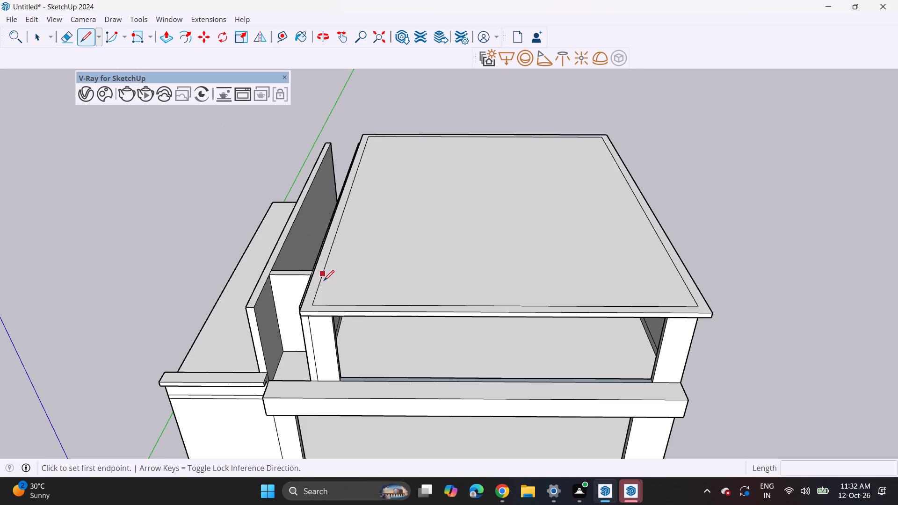
click(319, 264)
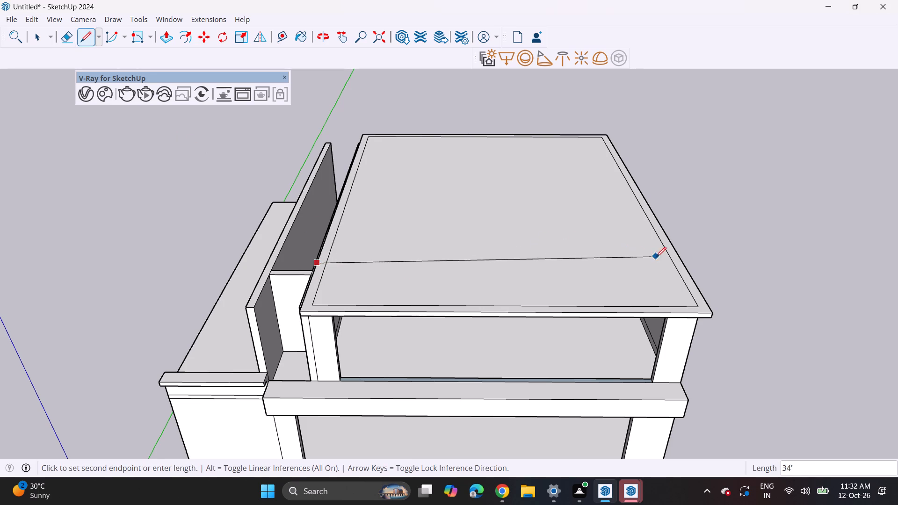
click(683, 263)
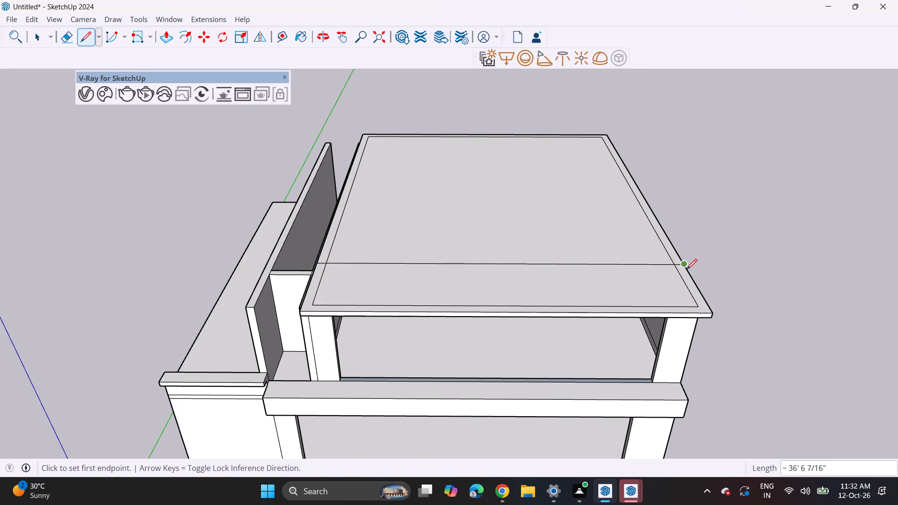
click(687, 269)
click(687, 272)
click(311, 272)
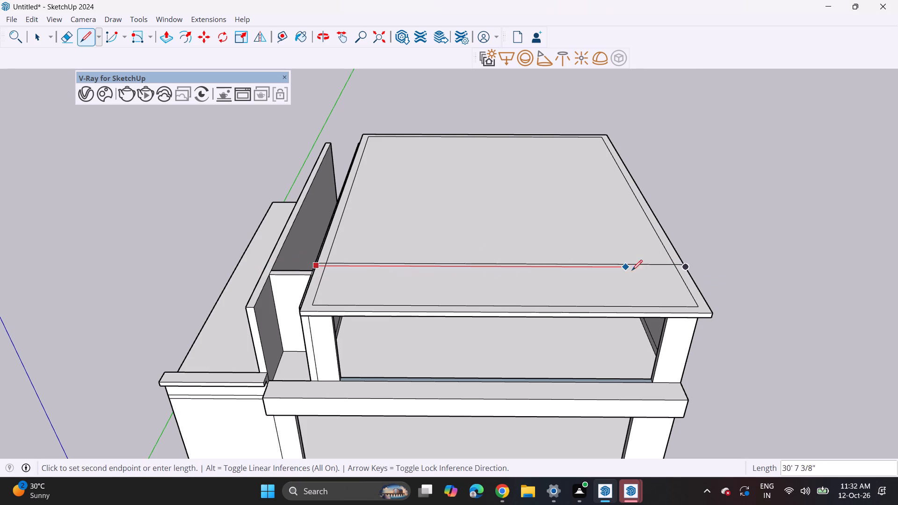
click(684, 267)
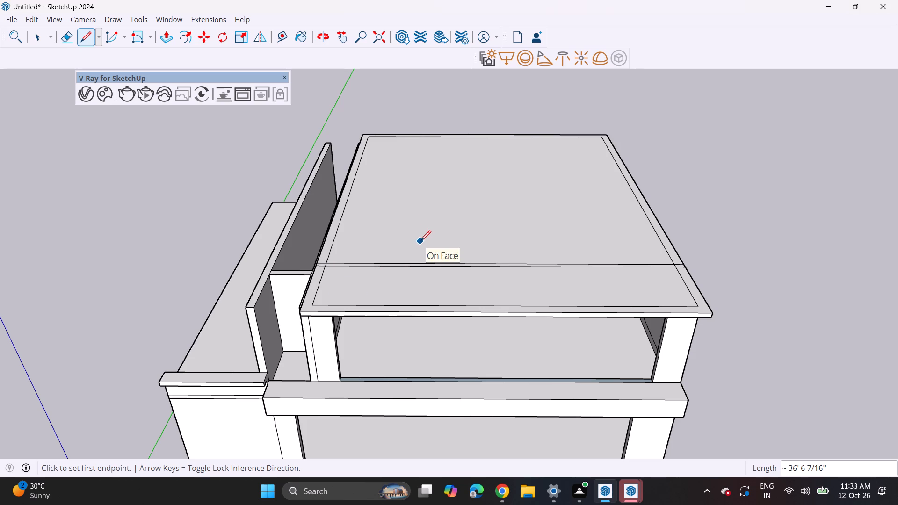
Erase the rear cross line's ends within the border strip and the short border segments between the two cross lines on both sides.
drag(65, 42, 69, 44)
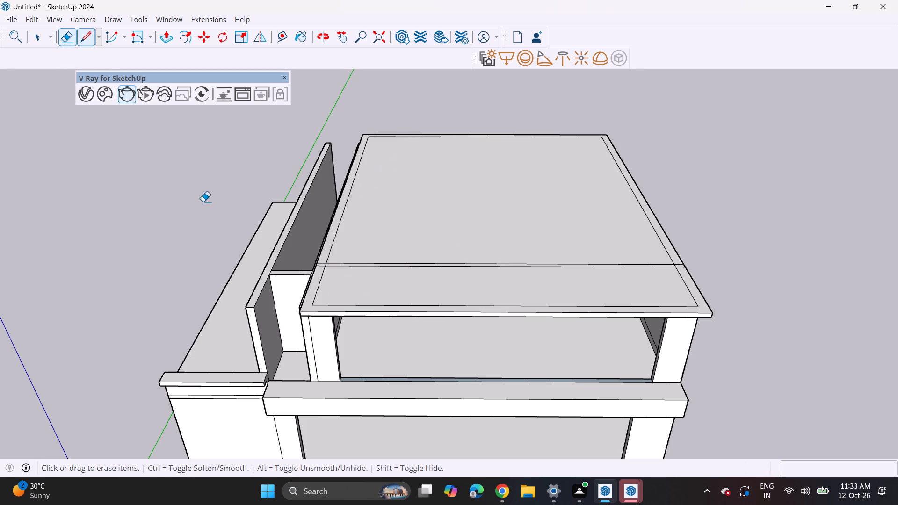
scroll(330, 254, up, 12)
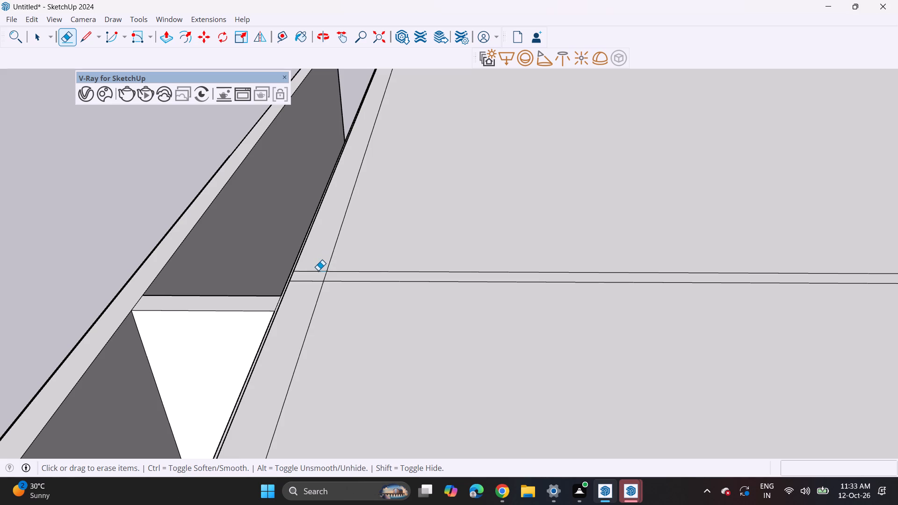
click(318, 270)
click(324, 274)
click(326, 276)
scroll(322, 267, down, 10)
scroll(814, 275, up, 5)
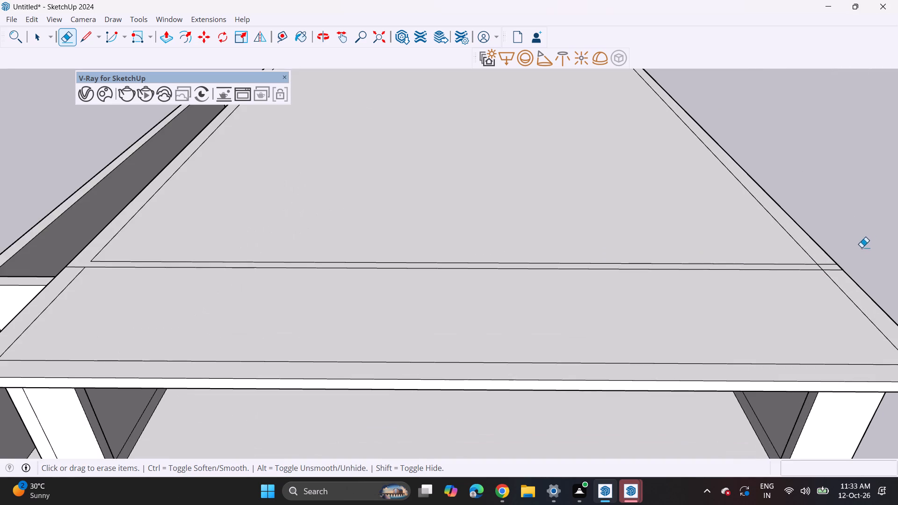
scroll(859, 250, up, 3)
scroll(793, 274, up, 3)
click(809, 270)
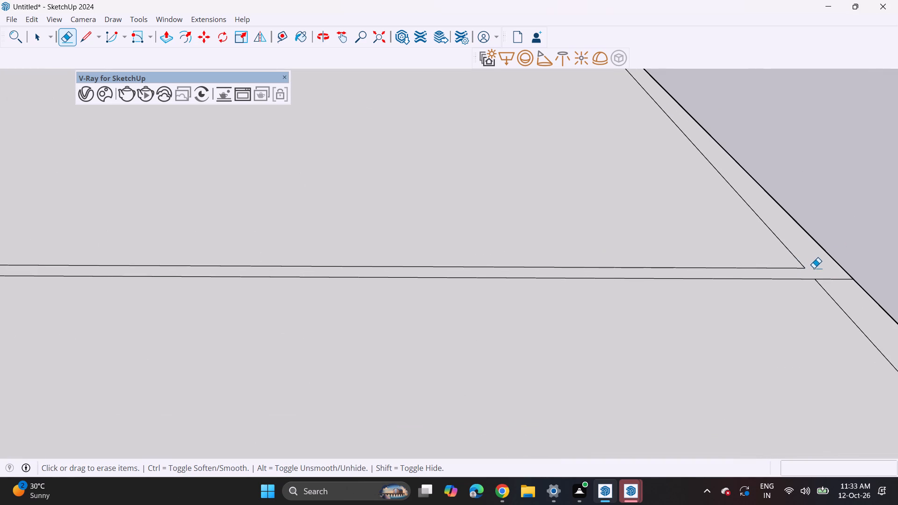
click(814, 266)
scroll(806, 257, down, 11)
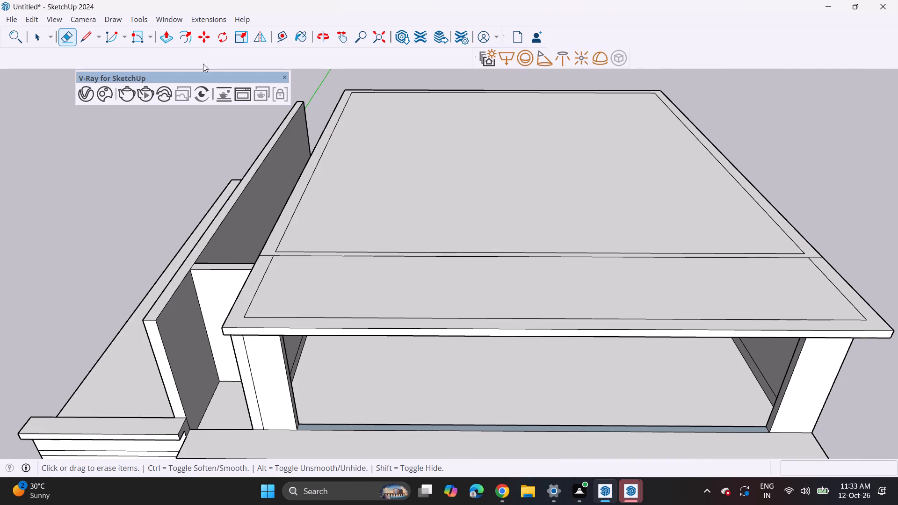
Push/Pull the border strip behind the roof slab's cross line up 10' to form the upper-floor walls.
click(171, 41)
click(270, 237)
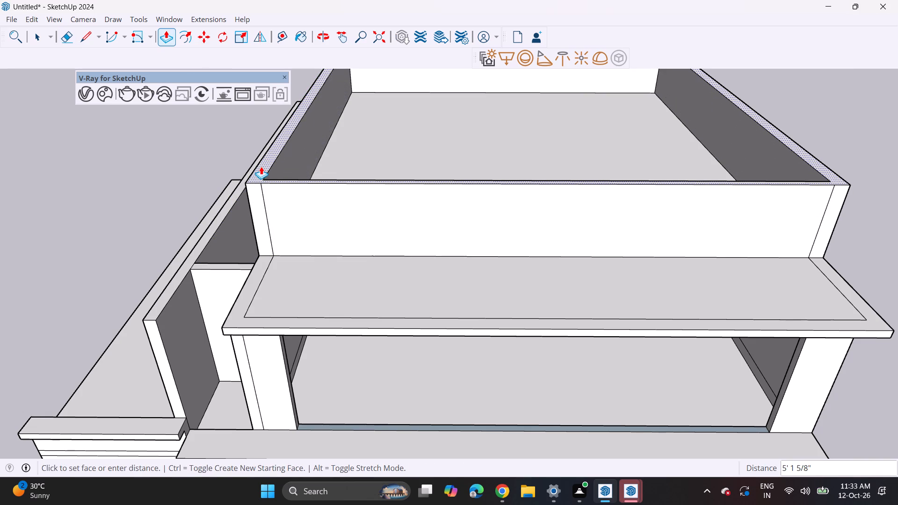
text(10')
key(Return)
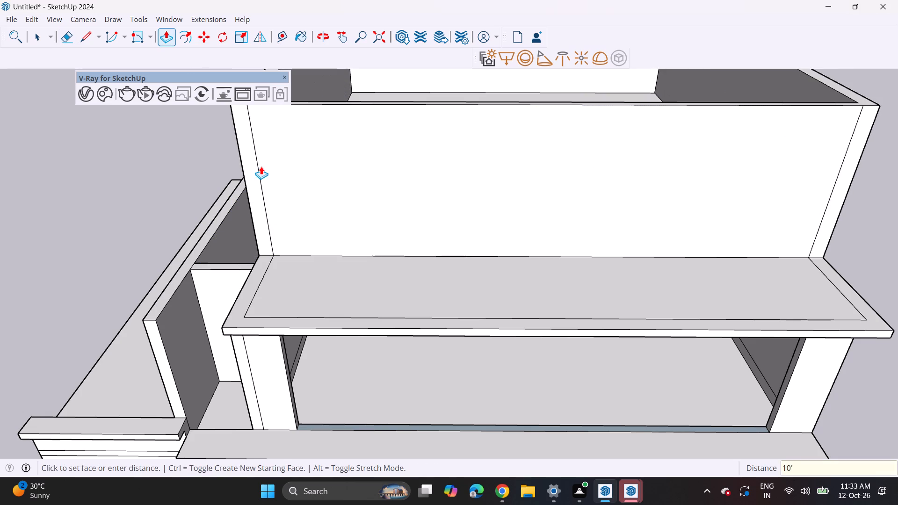
Extend the wall ring upward with new starting faces: a 6" floor band, plus another 10' storey above it.
scroll(261, 166, down, 3)
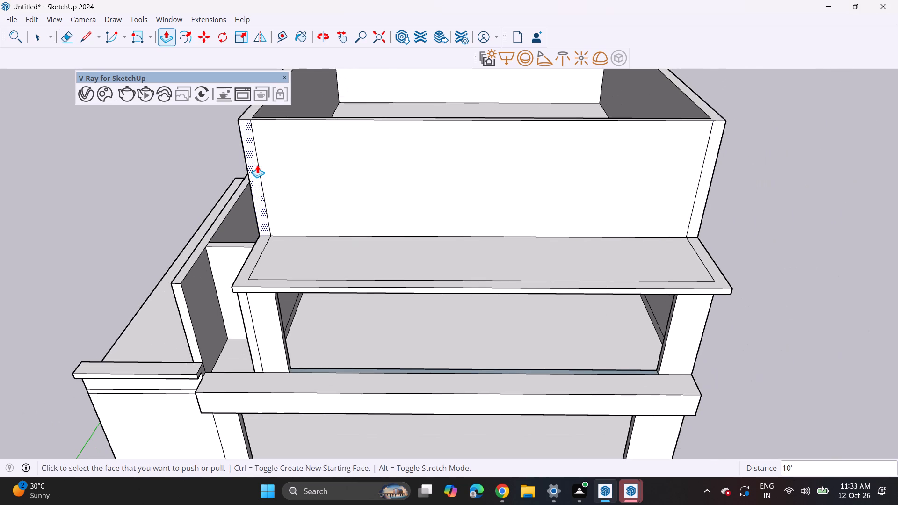
scroll(257, 165, down, 2)
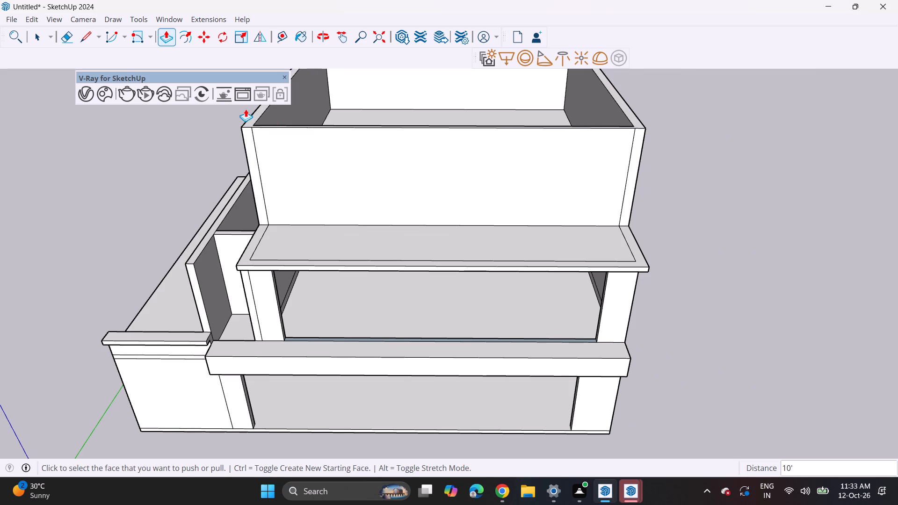
middle_drag(248, 107, 261, 231)
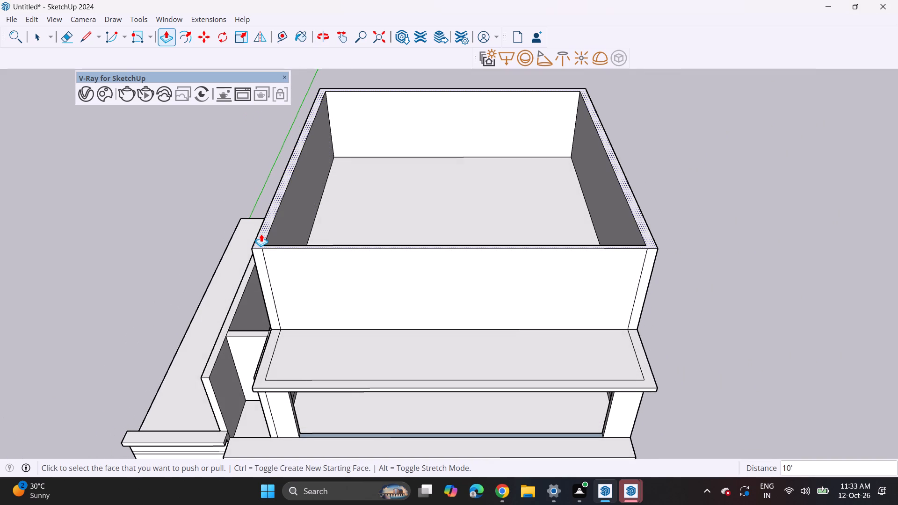
click(261, 234)
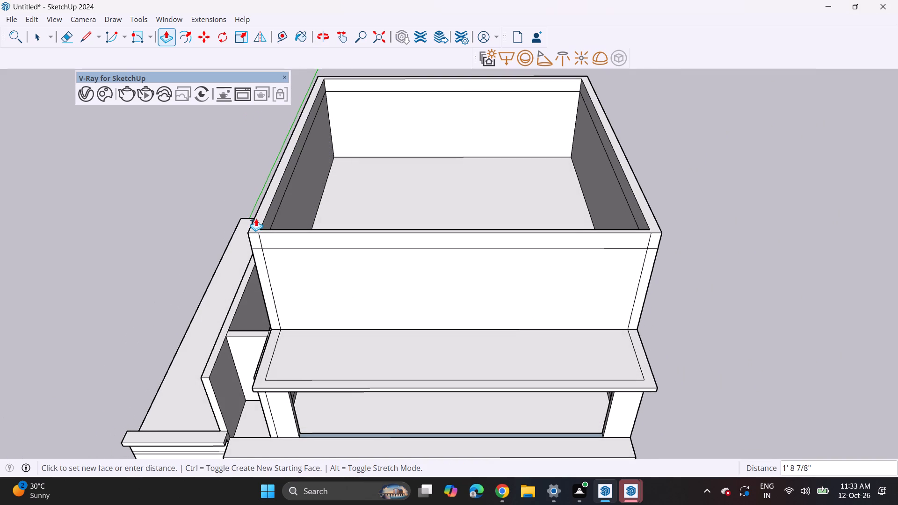
key(6)
key(Return)
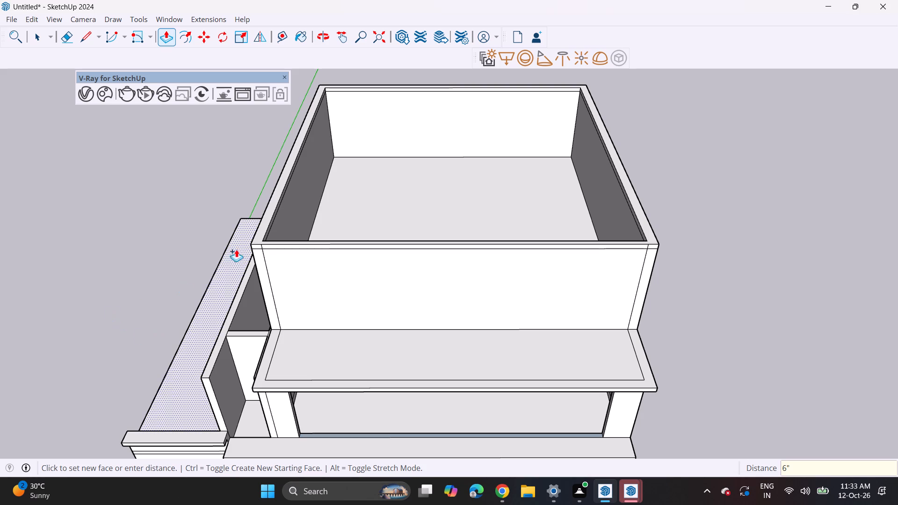
click(260, 236)
text(10')
key(Return)
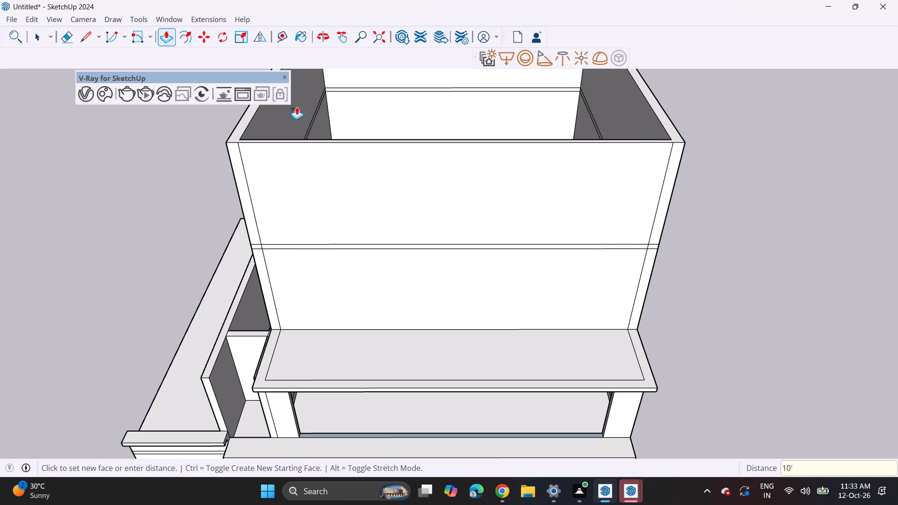
Add a third upper storey by extending the wall ring's top with a separate 6" band and 10' of wall.
scroll(250, 276, down, 4)
middle_drag(264, 318, 297, 142)
scroll(293, 143, down, 2)
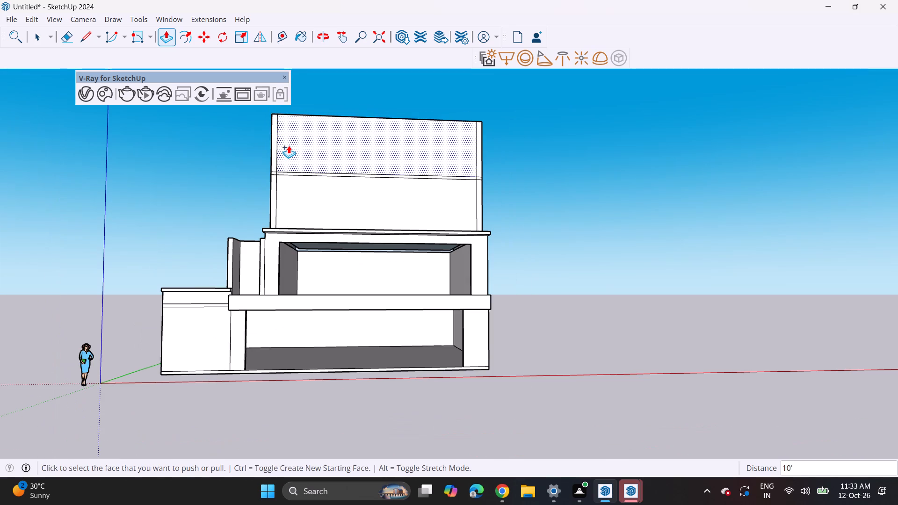
shift+middle_drag(295, 141, 376, 212)
middle_drag(406, 198, 364, 355)
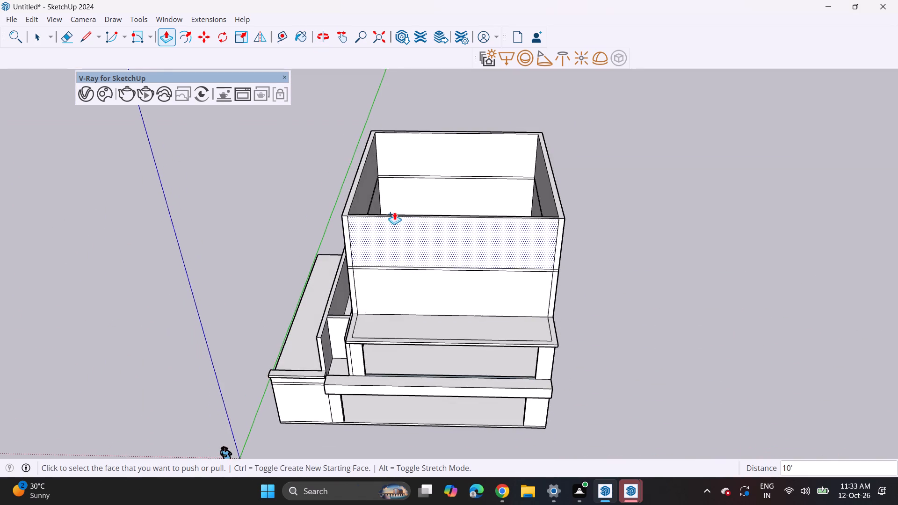
scroll(391, 195, up, 4)
scroll(332, 207, up, 4)
click(312, 225)
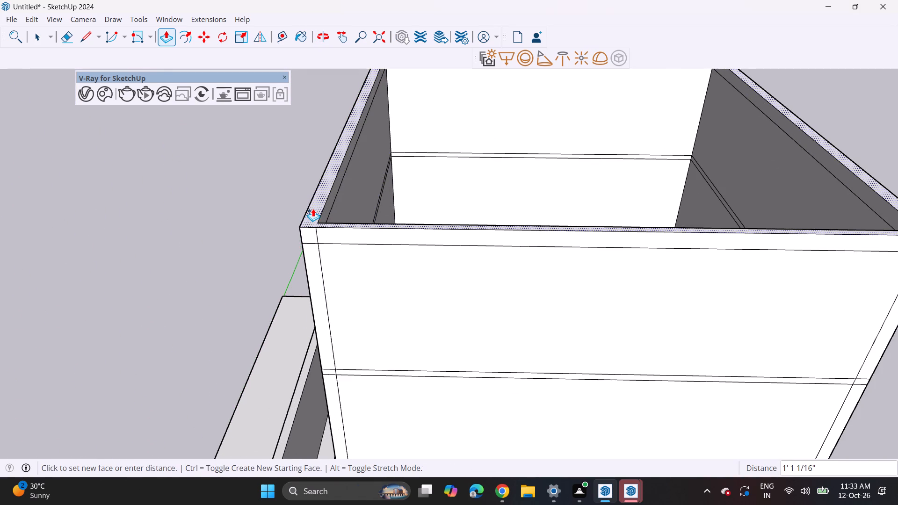
key(6)
key(Return)
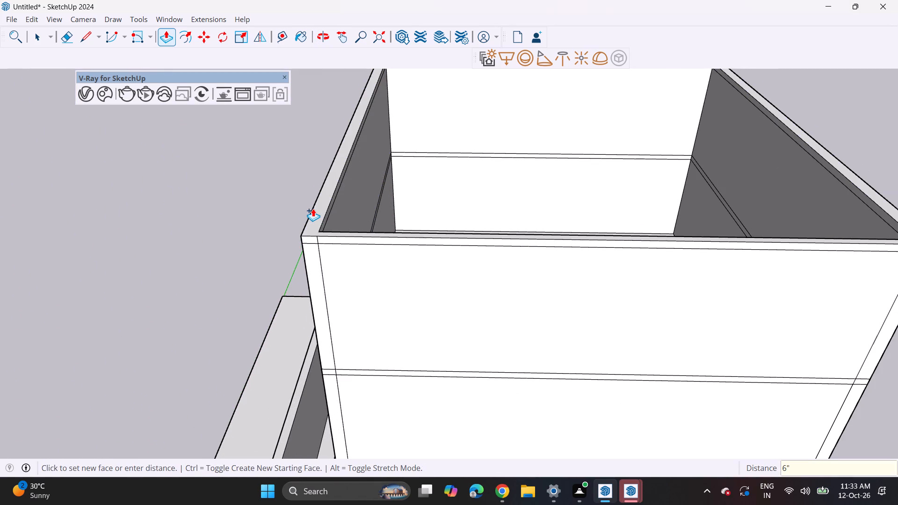
click(316, 215)
text(10')
key(Return)
Add a fourth upper storey by extending the wall ring's top with a separate 6" band and 10' of wall.
scroll(334, 173, down, 5)
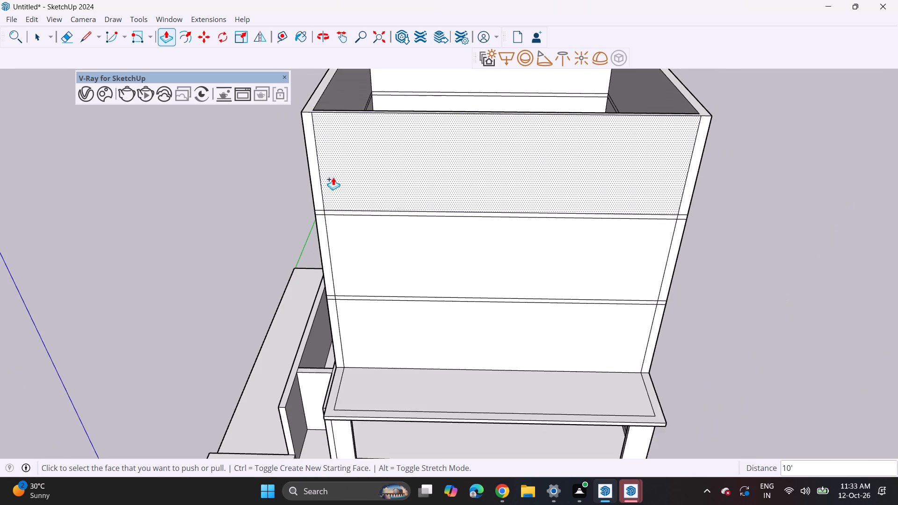
scroll(333, 177, down, 3)
shift+middle_drag(333, 170, 350, 267)
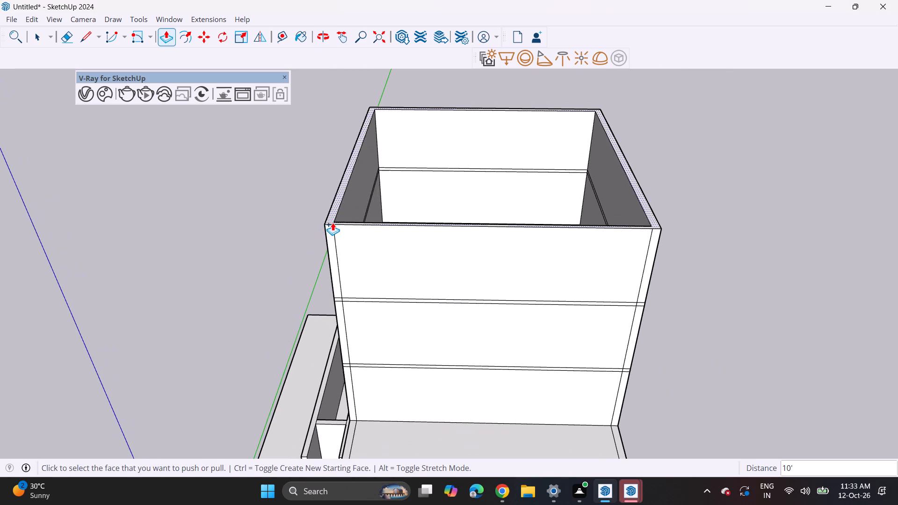
click(333, 223)
key(6)
key(Return)
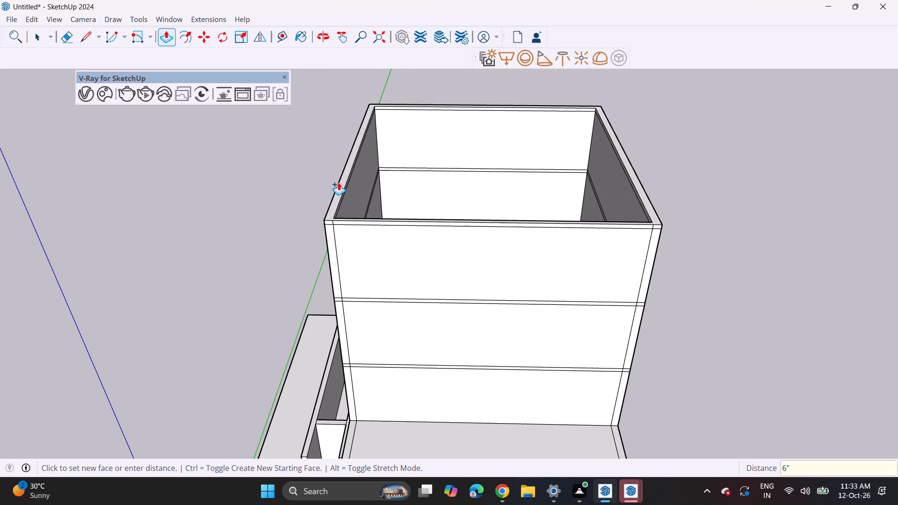
click(335, 207)
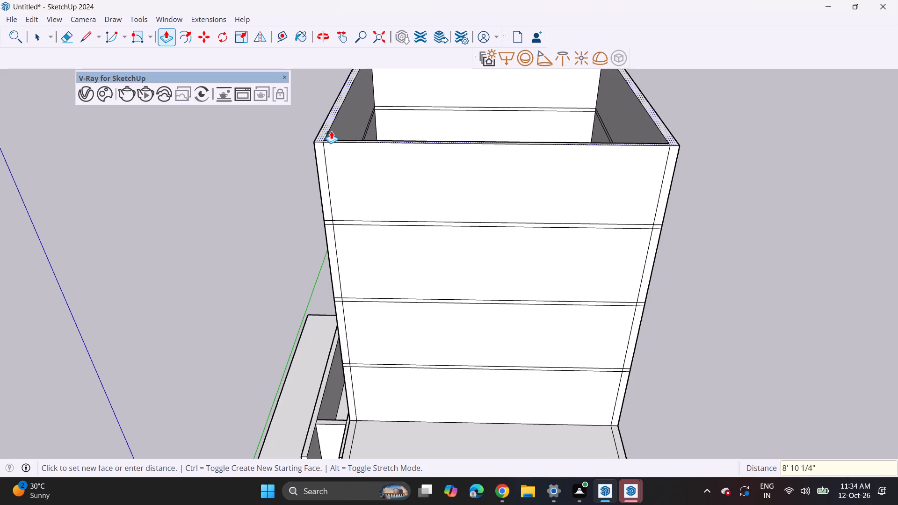
text(10')
key(Return)
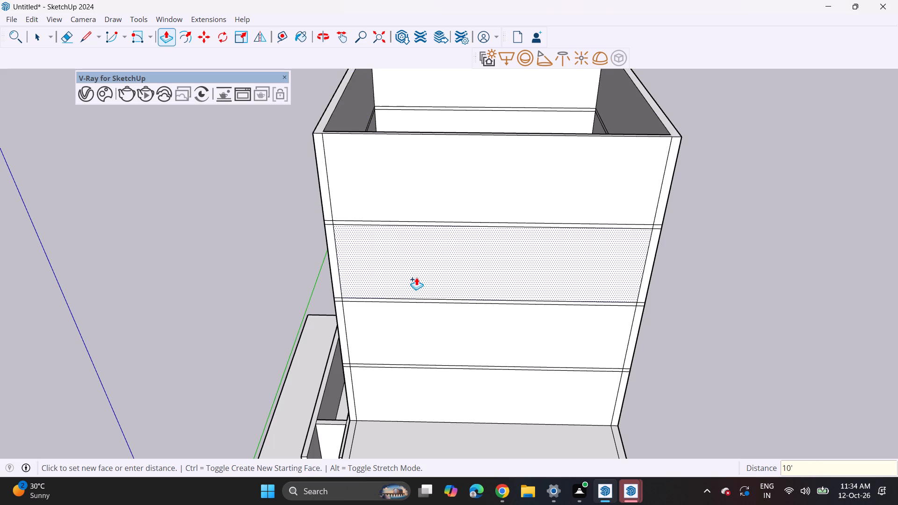
Cap the tower's top wall ring with a separate 6" band using Push/Pull.
scroll(416, 277, down, 2)
middle_drag(431, 299, 412, 163)
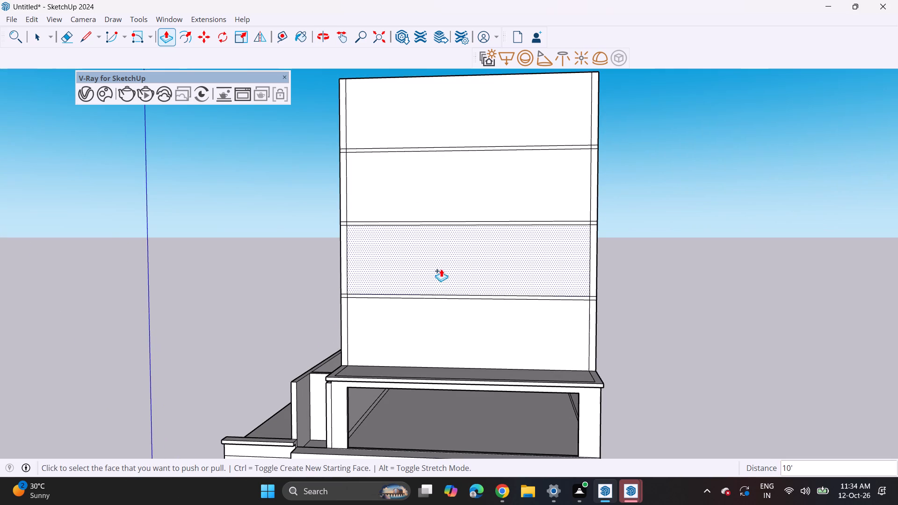
middle_drag(435, 88, 467, 257)
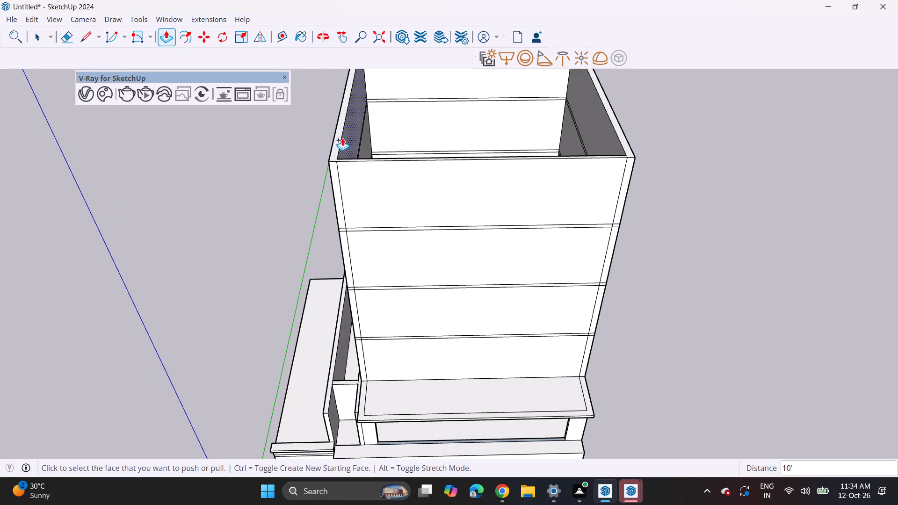
click(338, 150)
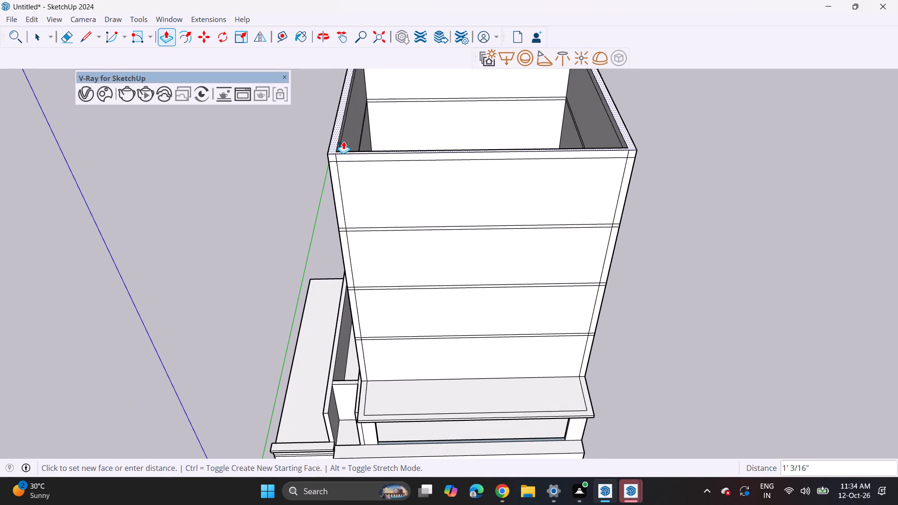
key(6)
key(Return)
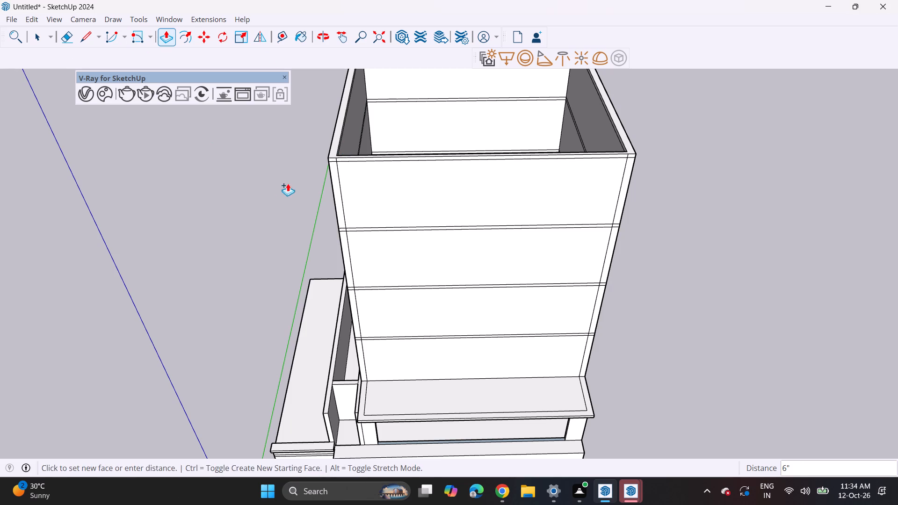
Draw an upright rotated rectangle 6" high along the tower's rear top edge, about 36' 6" long.
click(134, 34)
scroll(445, 143, down, 5)
middle_drag(466, 126, 462, 228)
middle_drag(471, 220, 306, 191)
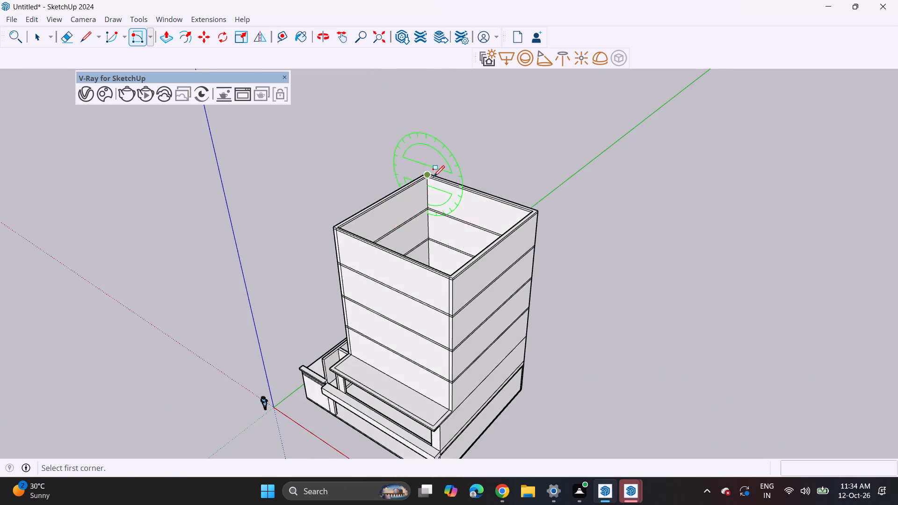
scroll(433, 163, up, 9)
drag(423, 180, 435, 177)
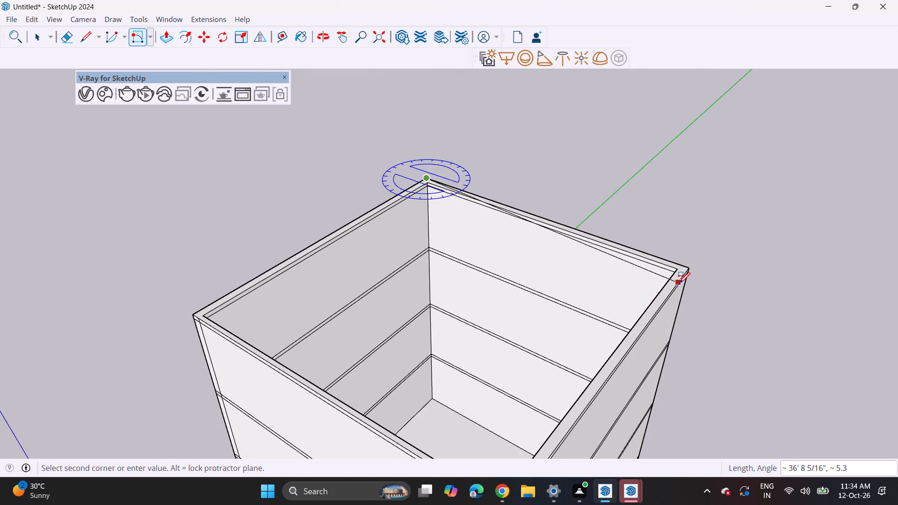
click(685, 268)
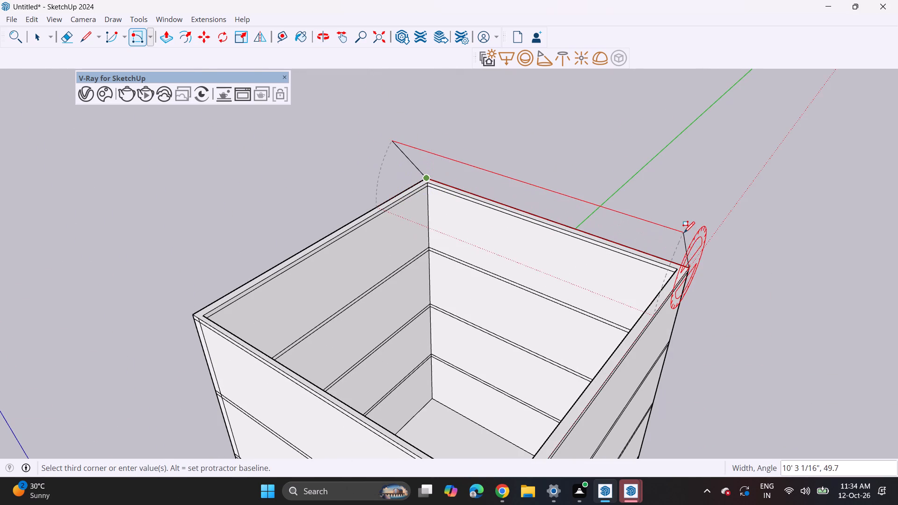
key(6)
key(Return)
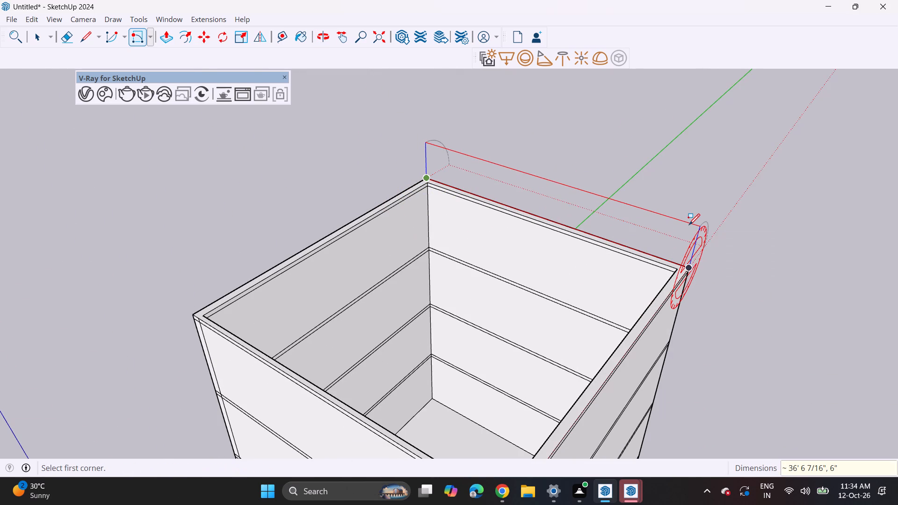
Push/Pull the rear 6" strip about 37' 1" to the tower's front edge to form the top roof slab.
scroll(666, 290, up, 4)
key(p)
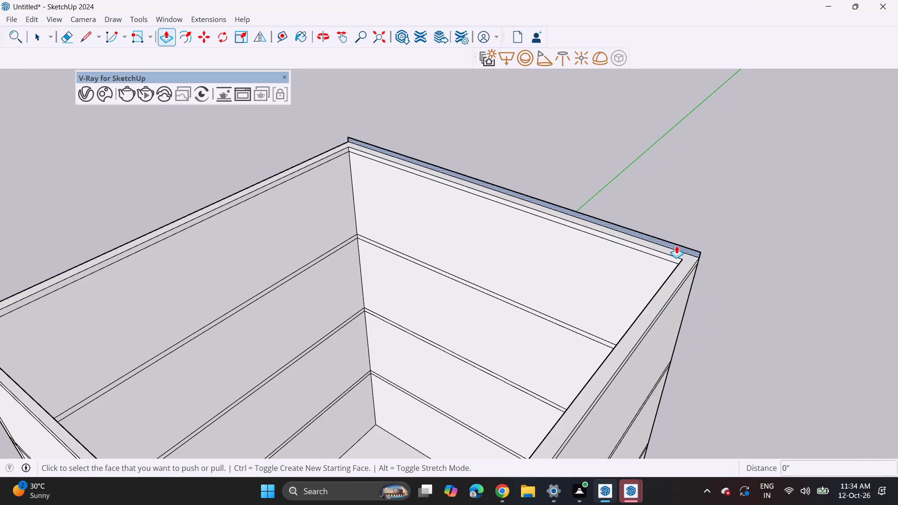
click(676, 245)
scroll(393, 417, down, 3)
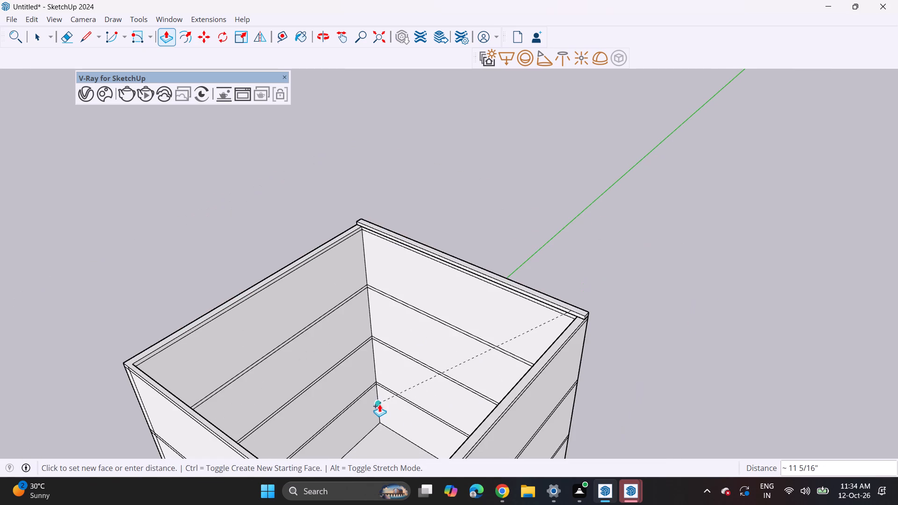
shift+middle_drag(379, 404, 479, 210)
click(592, 119)
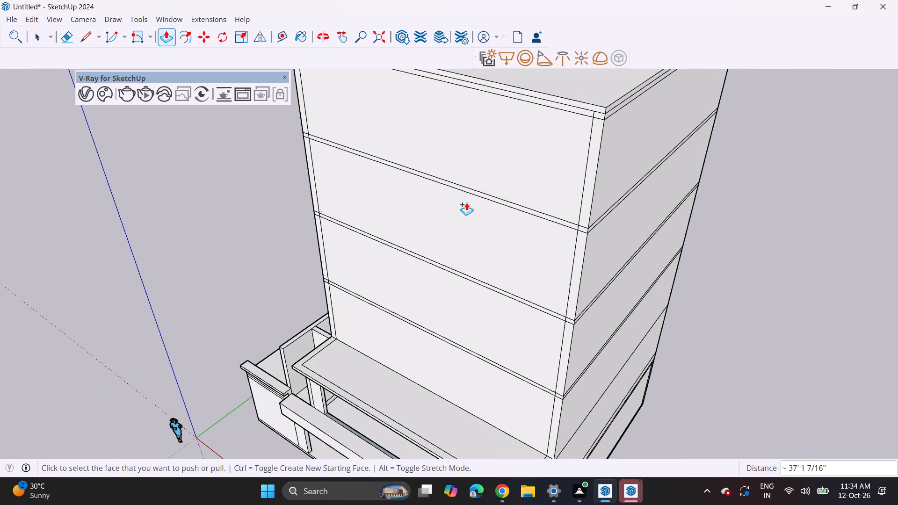
Draw two vertical lines, each 41' 6" long, near the middle of the tower's front facade from its base to the top band.
middle_drag(397, 227, 536, 140)
scroll(536, 142, down, 3)
shift+middle_drag(499, 169, 501, 236)
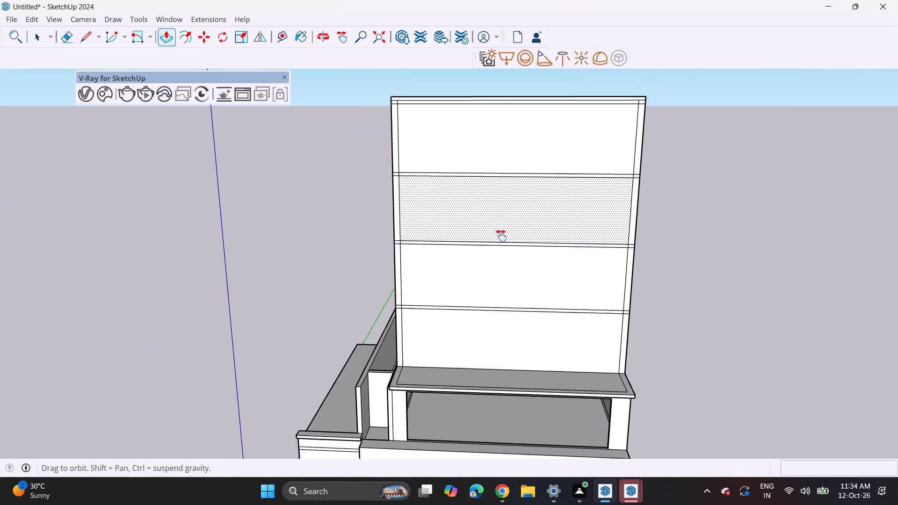
shift+middle_drag(501, 236, 502, 243)
middle_drag(496, 256, 495, 233)
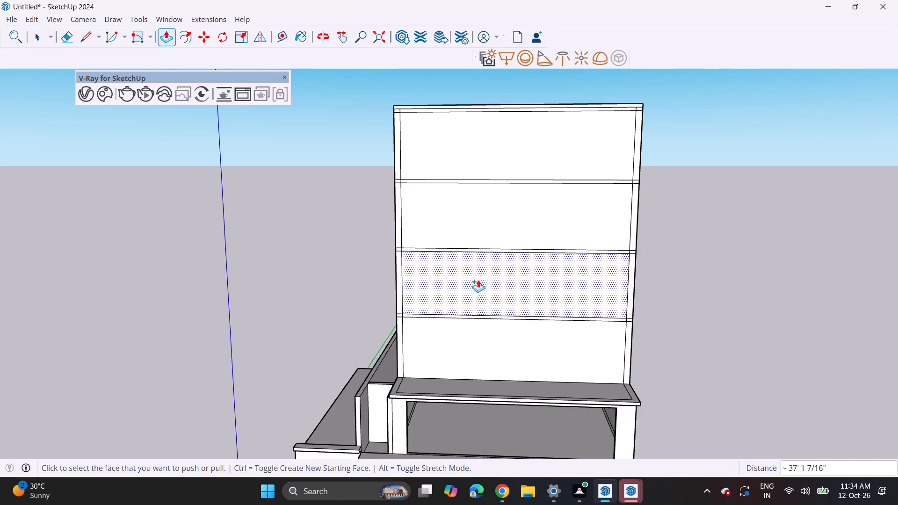
click(84, 37)
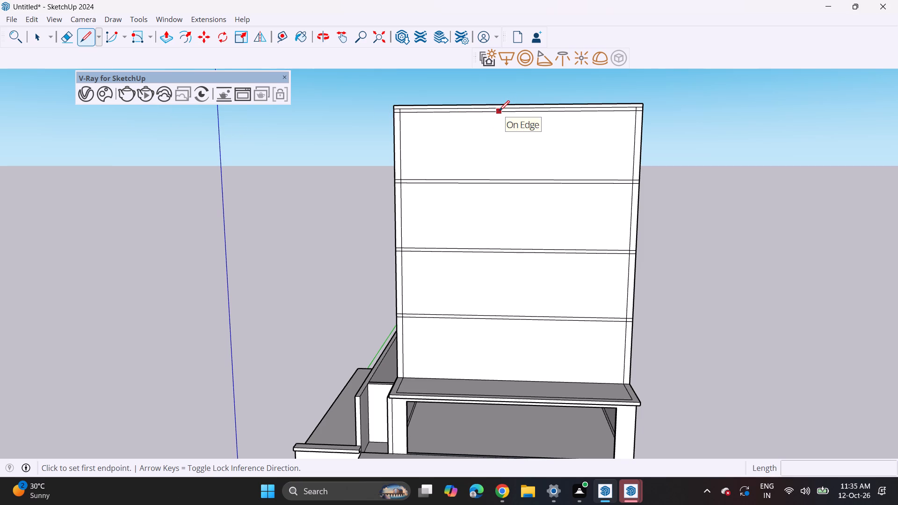
click(497, 378)
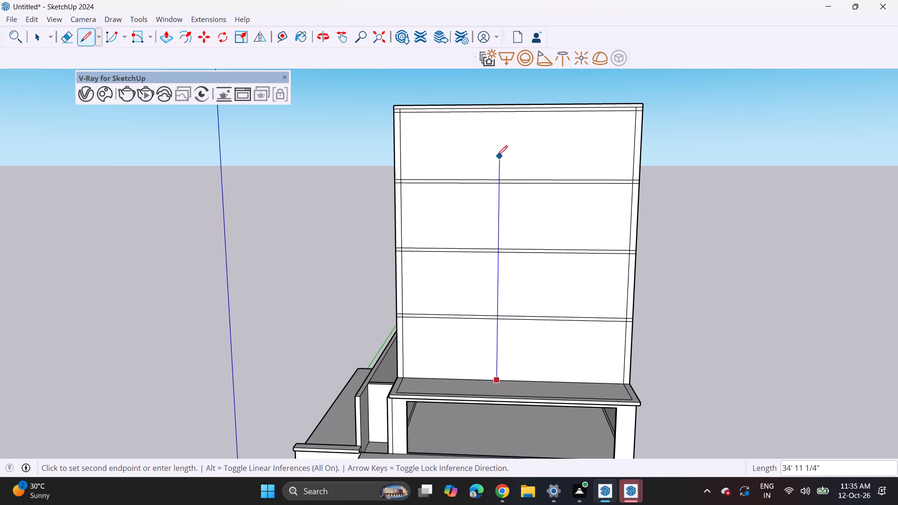
click(500, 115)
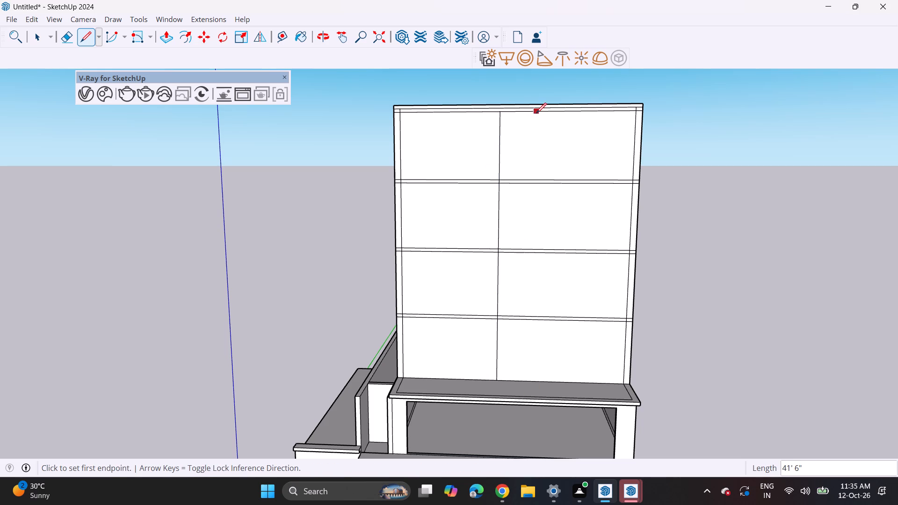
click(541, 114)
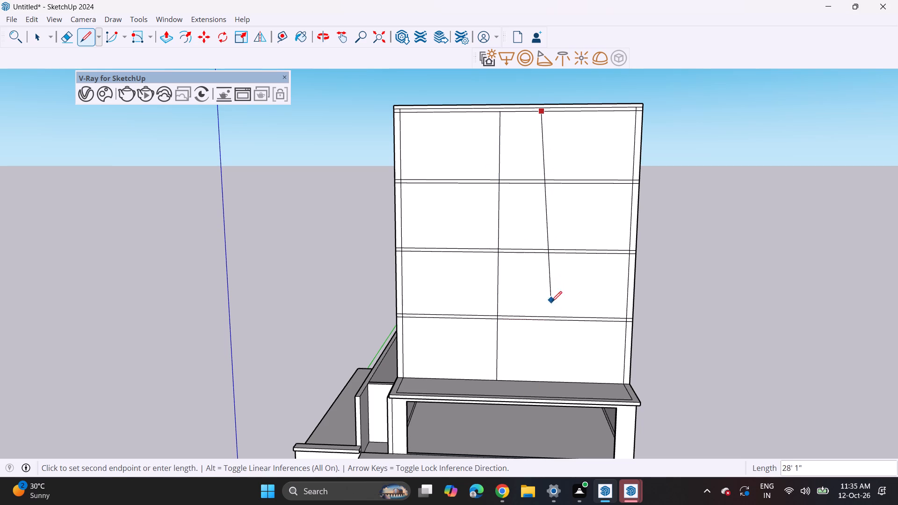
click(536, 382)
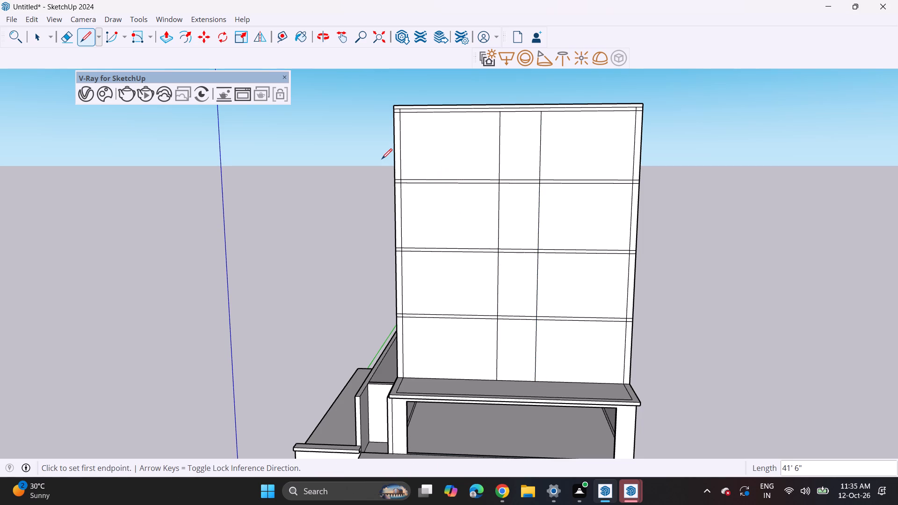
Erase the short vertical line segments crossing the uppermost intermediate floor band at both side edges of the tower's front facade.
middle_drag(382, 159, 304, 225)
scroll(408, 214, up, 5)
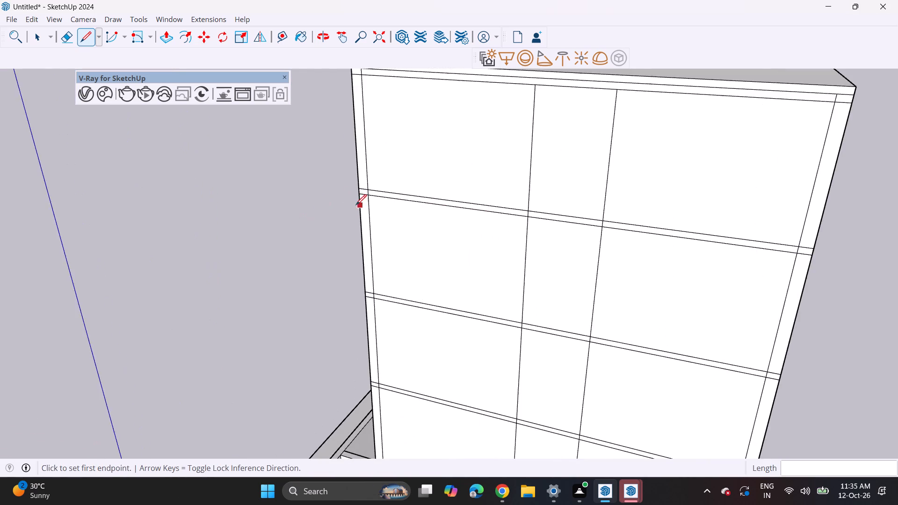
scroll(360, 195, up, 5)
click(68, 39)
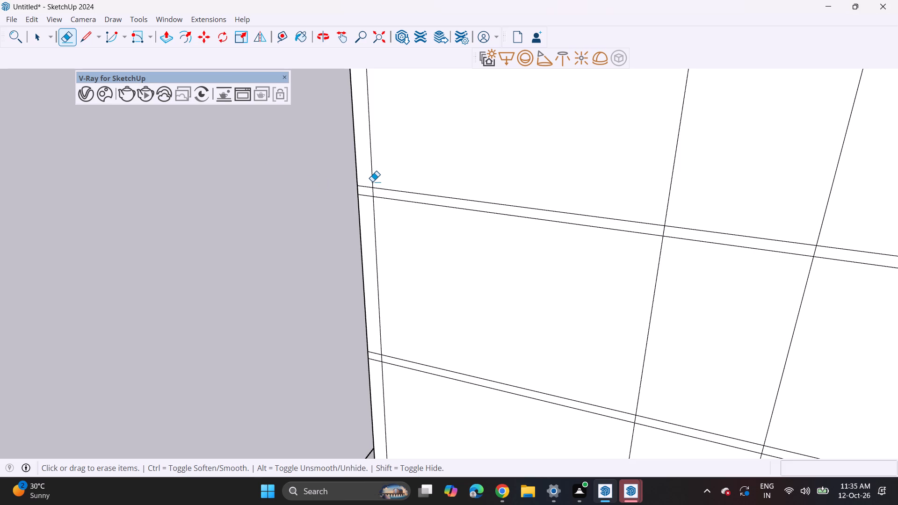
click(373, 193)
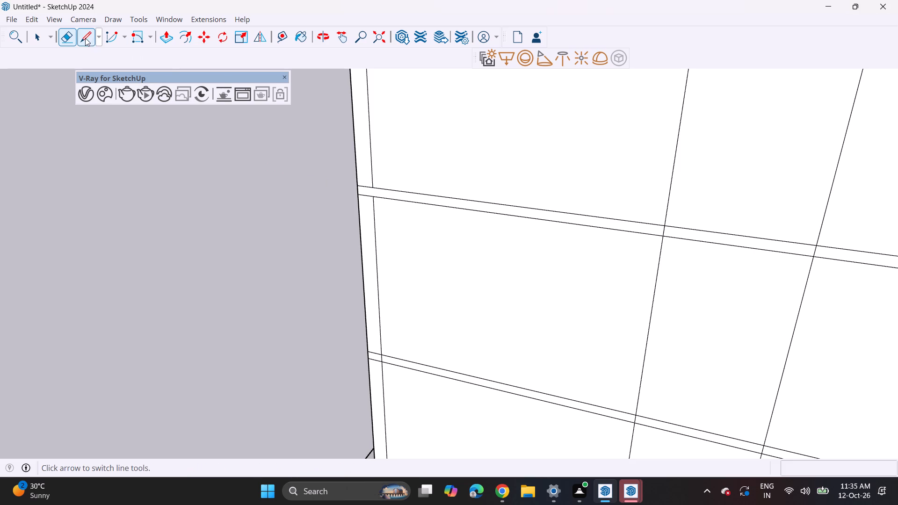
scroll(340, 185, down, 3)
scroll(635, 259, down, 3)
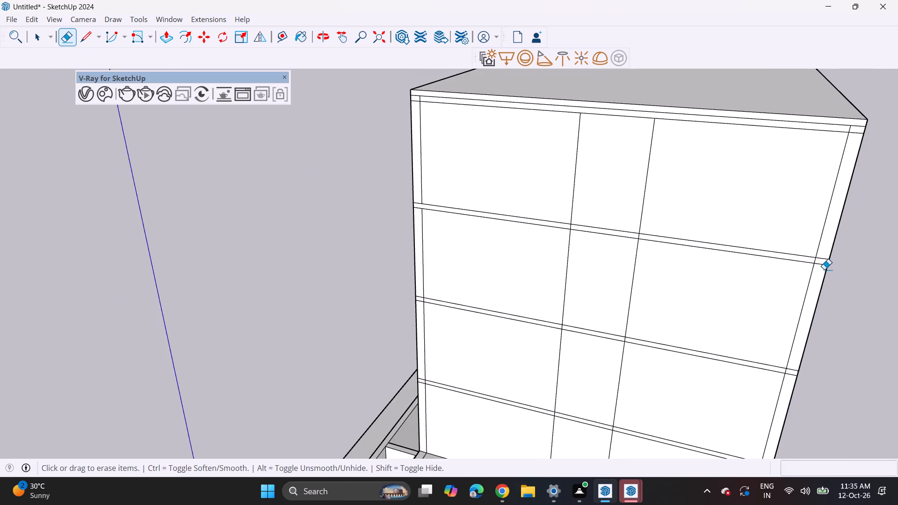
scroll(824, 269, up, 7)
click(810, 256)
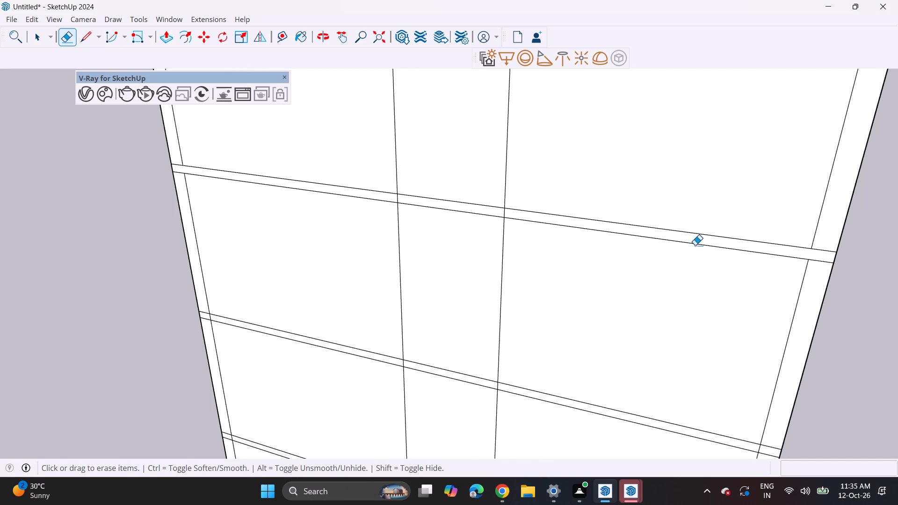
Erase the short vertical line segments crossing the middle floor band at both side edges of the front facade.
scroll(695, 245, down, 3)
scroll(277, 315, up, 8)
click(305, 289)
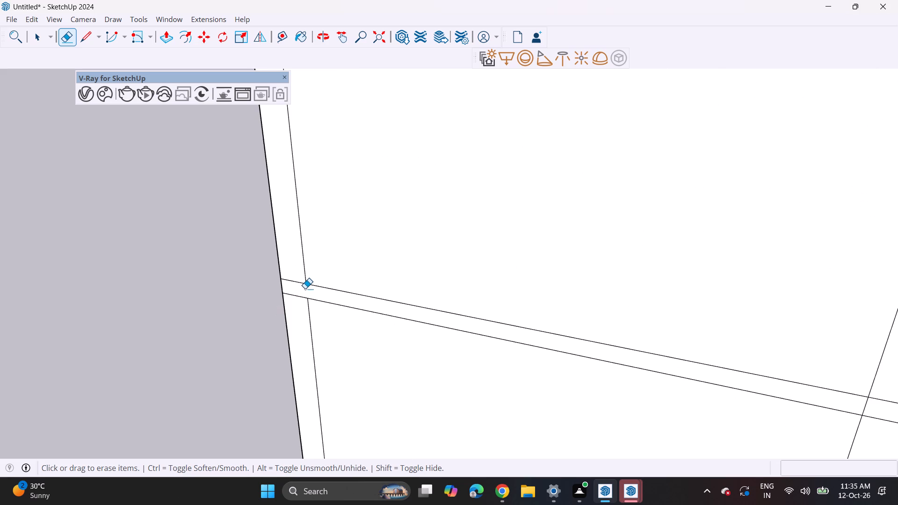
scroll(306, 295, down, 8)
scroll(722, 383, down, 3)
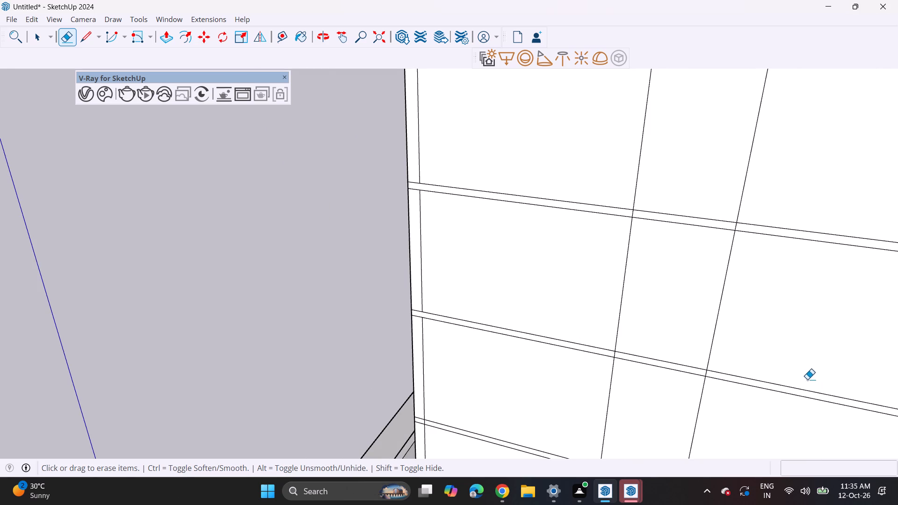
middle_drag(807, 378, 550, 282)
scroll(678, 333, up, 9)
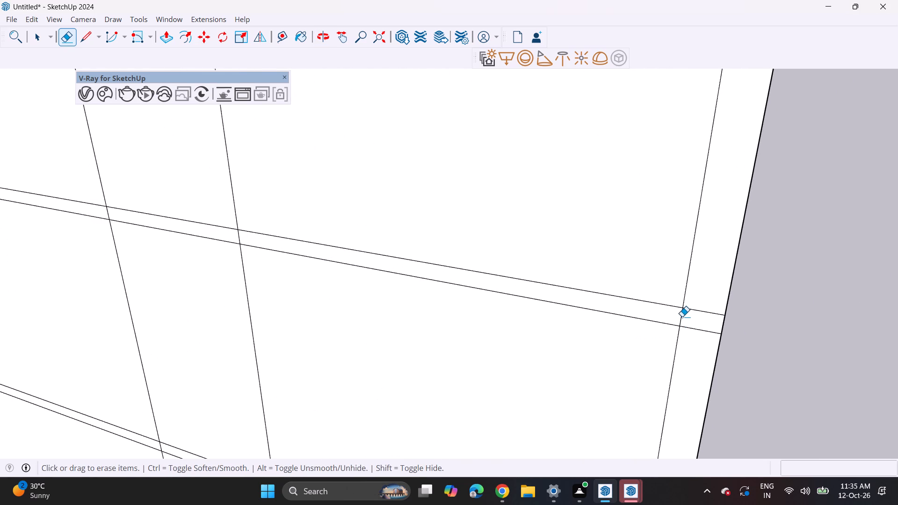
click(682, 317)
Erase the short vertical line segments crossing the lowest floor band at both side edges of the front facade.
scroll(681, 316, down, 11)
shift+middle_drag(577, 348, 534, 143)
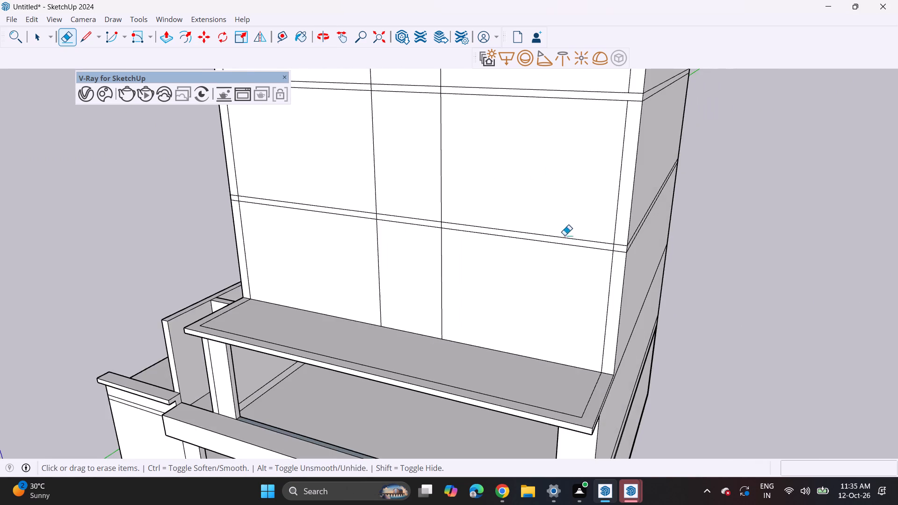
scroll(603, 234, up, 9)
click(605, 255)
scroll(565, 266, down, 3)
scroll(600, 258, up, 8)
drag(600, 258, 567, 247)
scroll(567, 247, down, 2)
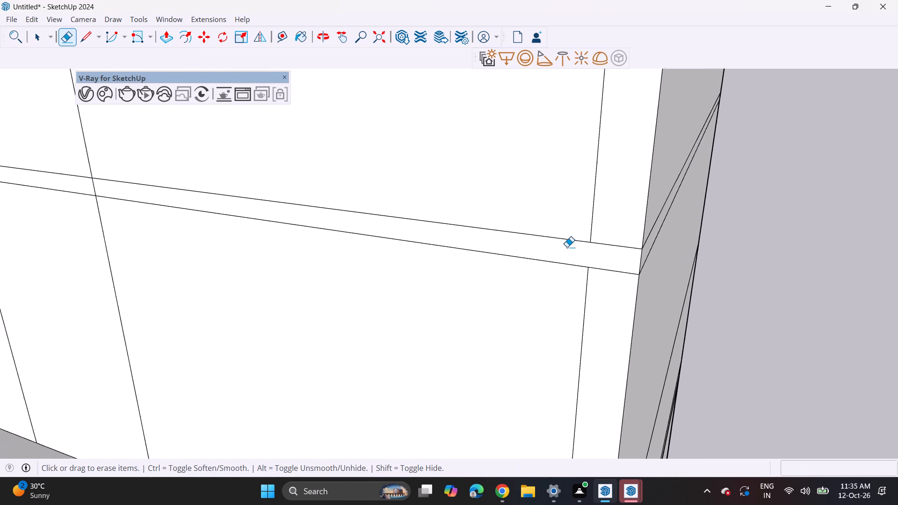
scroll(567, 247, down, 10)
shift+middle_drag(435, 236, 681, 227)
scroll(301, 192, up, 11)
click(321, 173)
click(325, 172)
scroll(325, 175, down, 3)
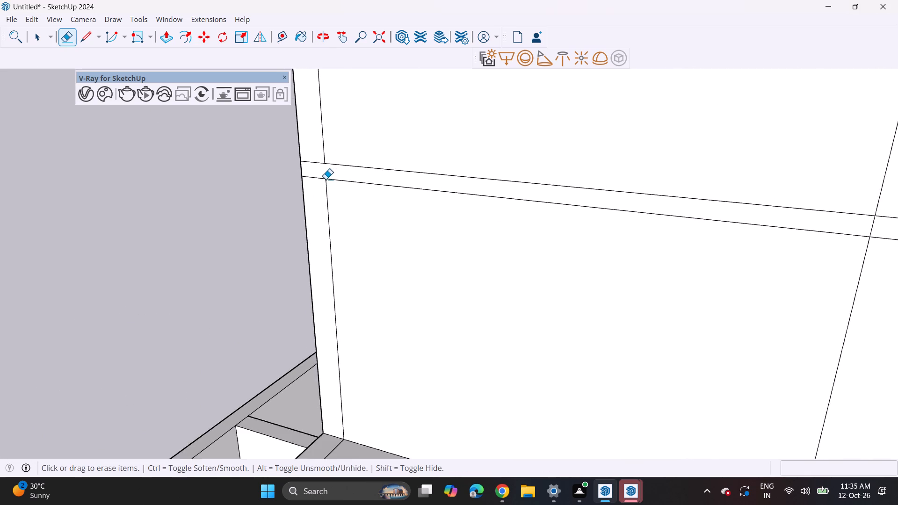
scroll(326, 179, down, 16)
Push/Pull the uppermost intermediate floor band outward about 7' 7" on both sides of the central strip, flush with the lower canopy's front edge.
shift+middle_drag(348, 146, 378, 289)
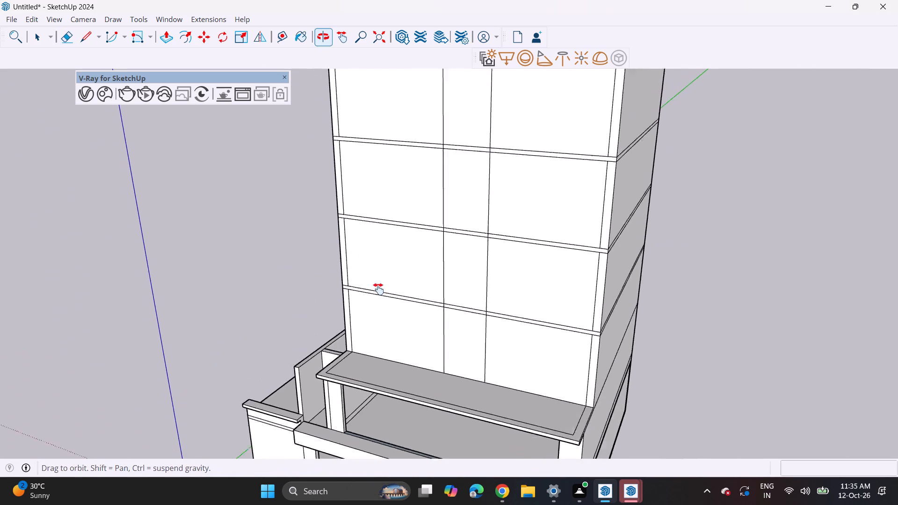
shift+middle_drag(378, 289, 378, 293)
shift+middle_drag(397, 200, 401, 226)
click(159, 33)
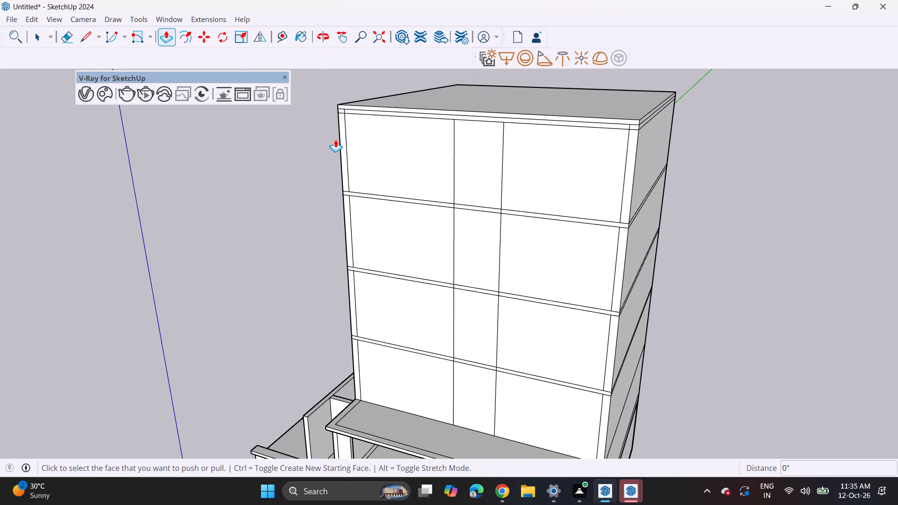
click(384, 197)
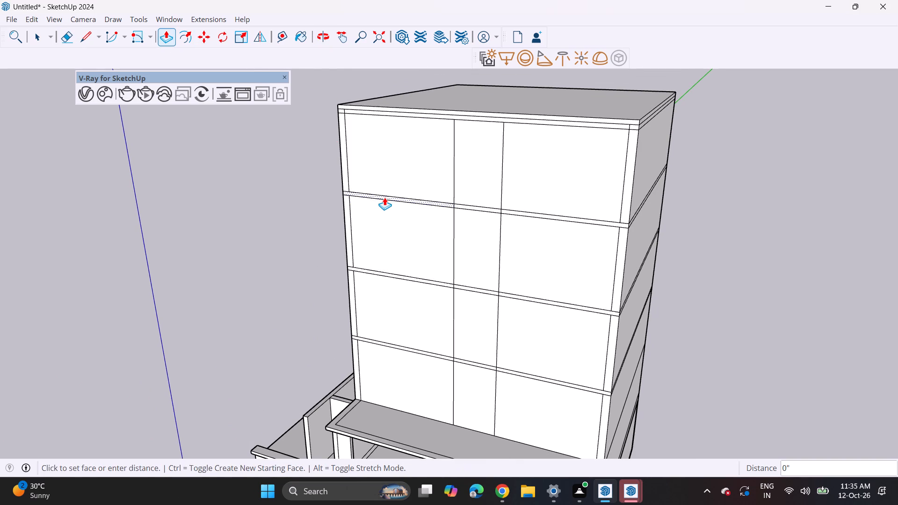
click(349, 440)
double_click(601, 221)
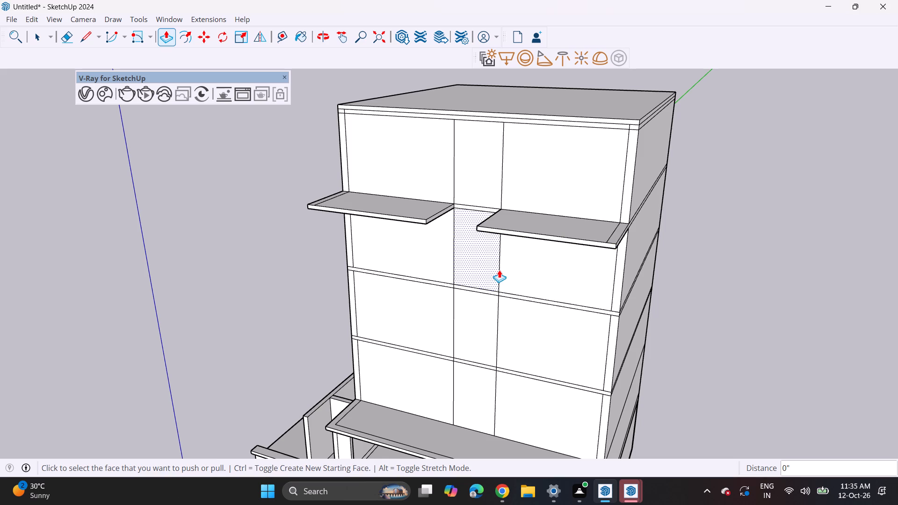
Repeat the same Push/Pull projection on the side portions of the middle and lowest floor bands to form four more balcony slabs.
double_click(422, 281)
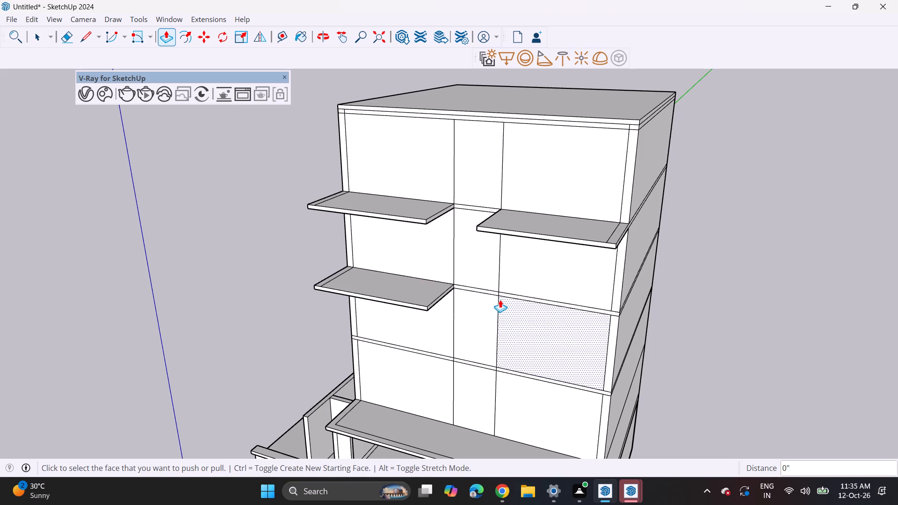
double_click(505, 296)
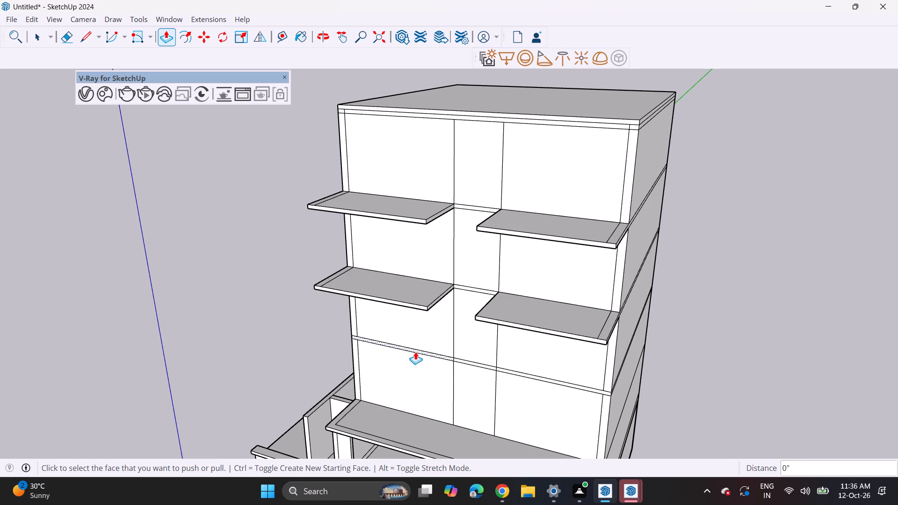
scroll(475, 390, up, 5)
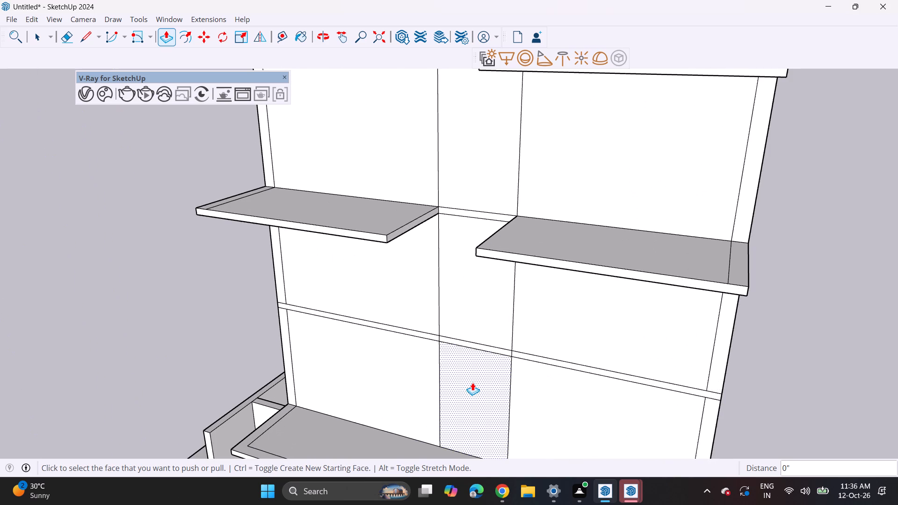
scroll(467, 380, down, 4)
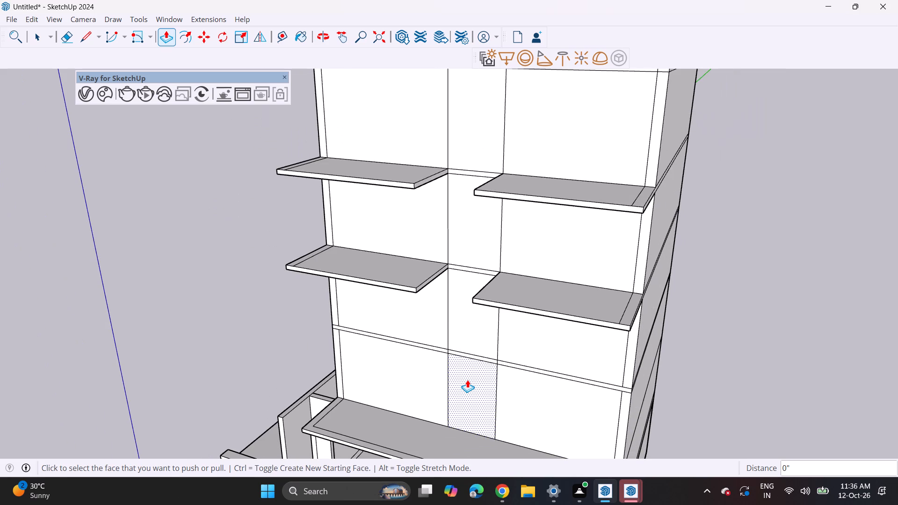
scroll(467, 380, down, 1)
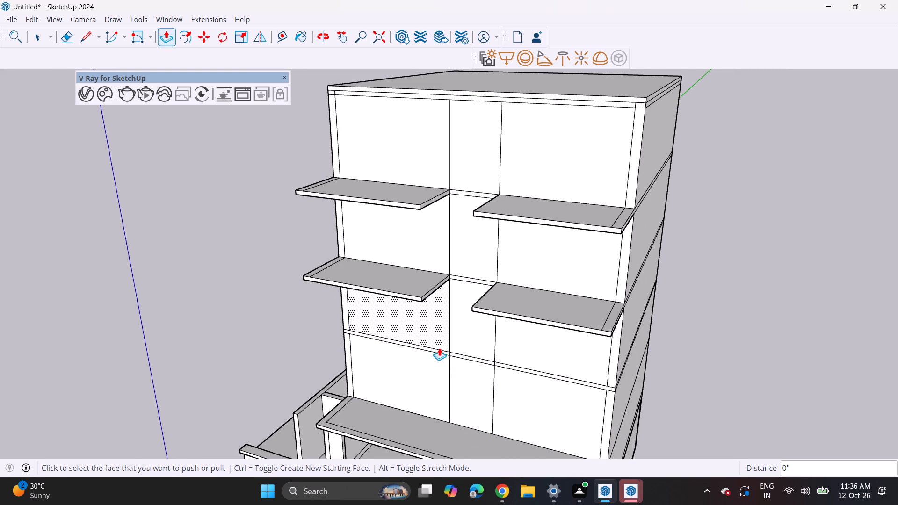
double_click(437, 350)
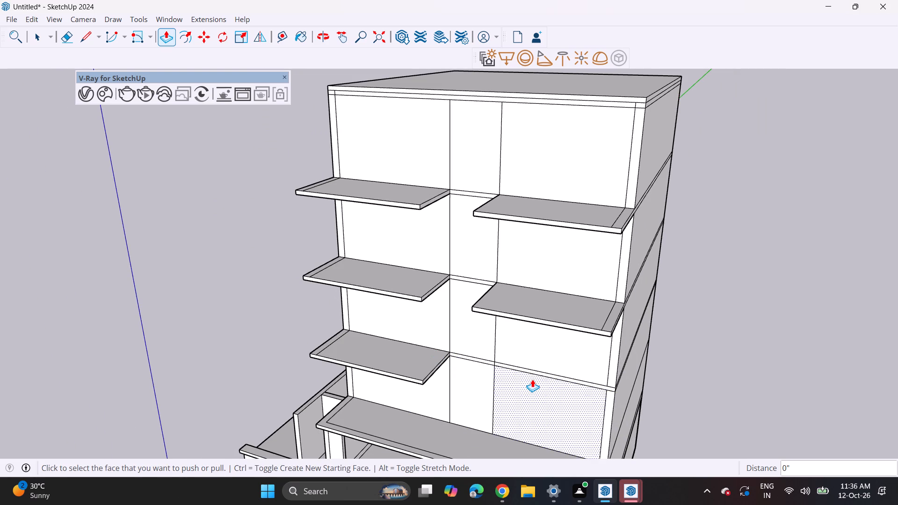
double_click(532, 372)
Draw a rectangle about 8' 6" wide by 9' 8" high on the lowest left bay of the tower facade, standing on the canopy slab.
middle_drag(457, 386, 502, 325)
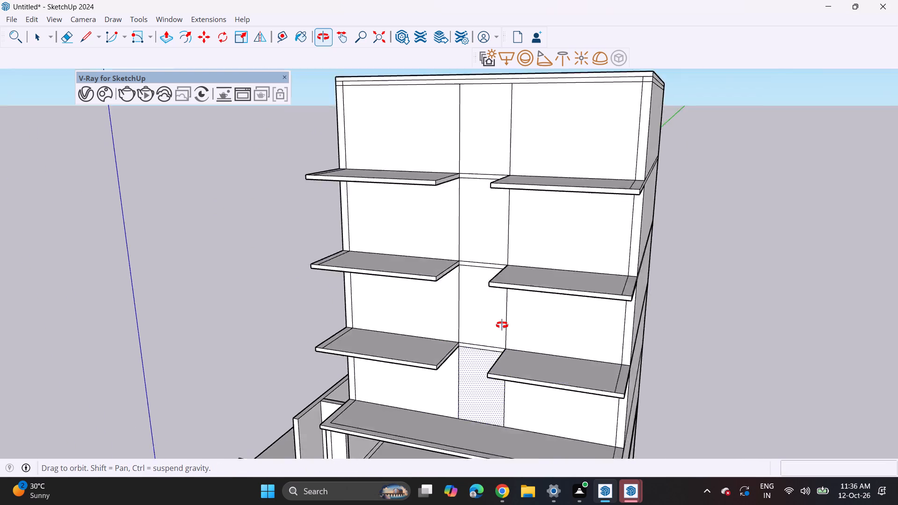
middle_drag(502, 325, 521, 307)
middle_click(521, 307)
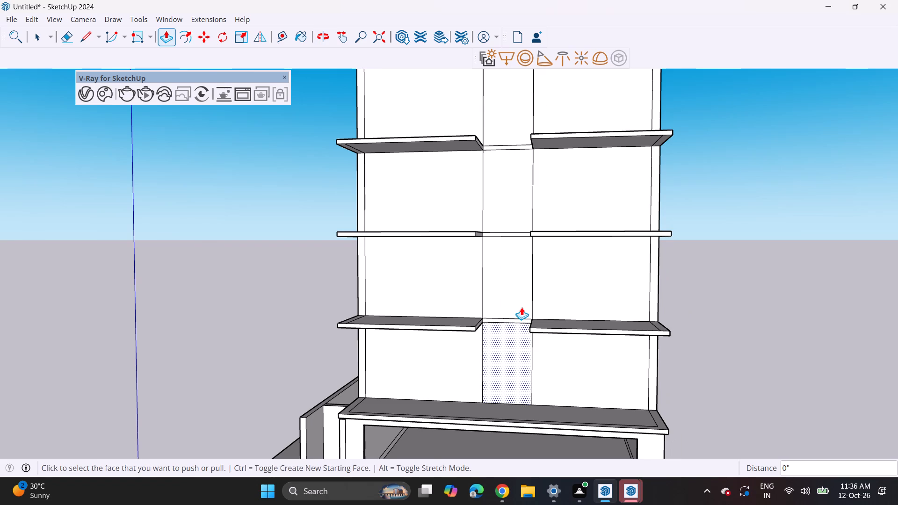
scroll(521, 307, down, 4)
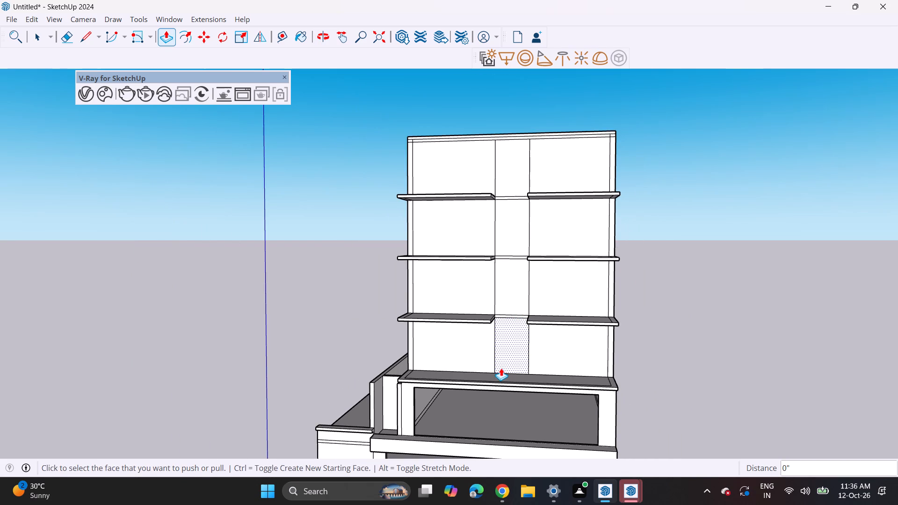
middle_drag(461, 373, 484, 367)
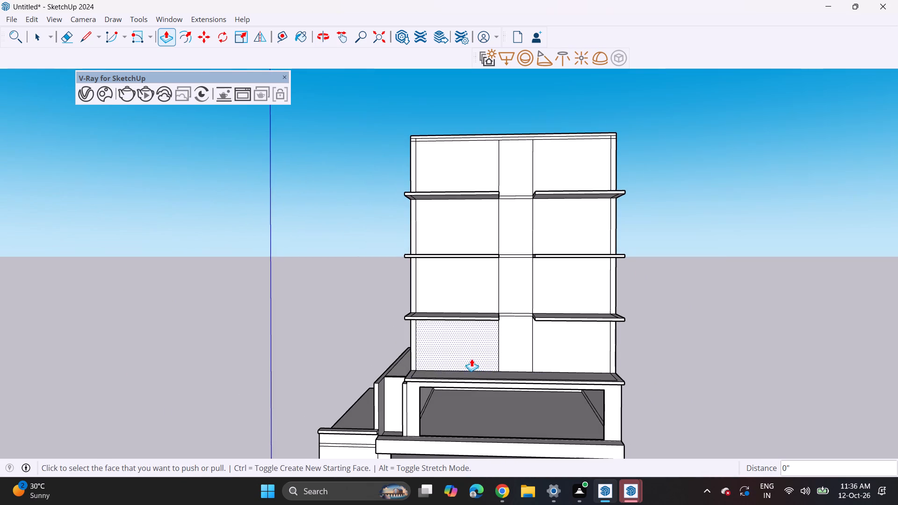
click(149, 38)
click(150, 57)
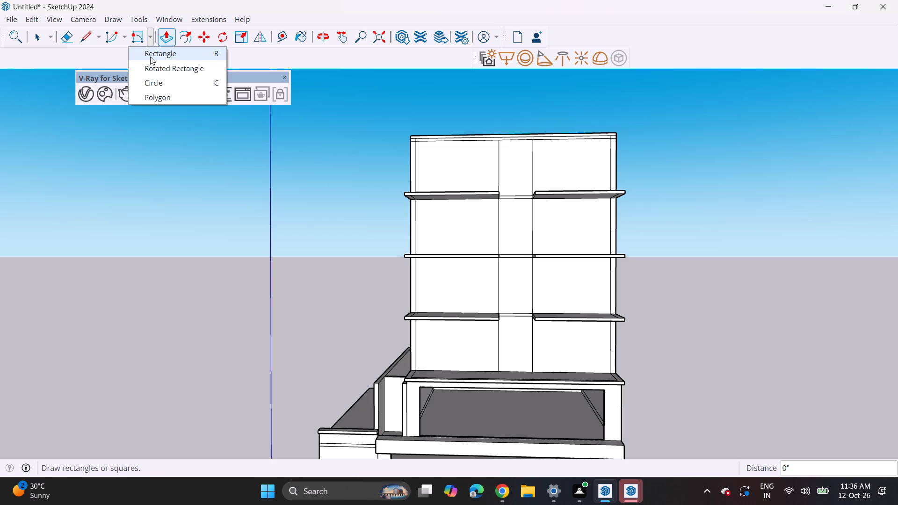
scroll(446, 406, up, 3)
middle_drag(440, 339, 443, 340)
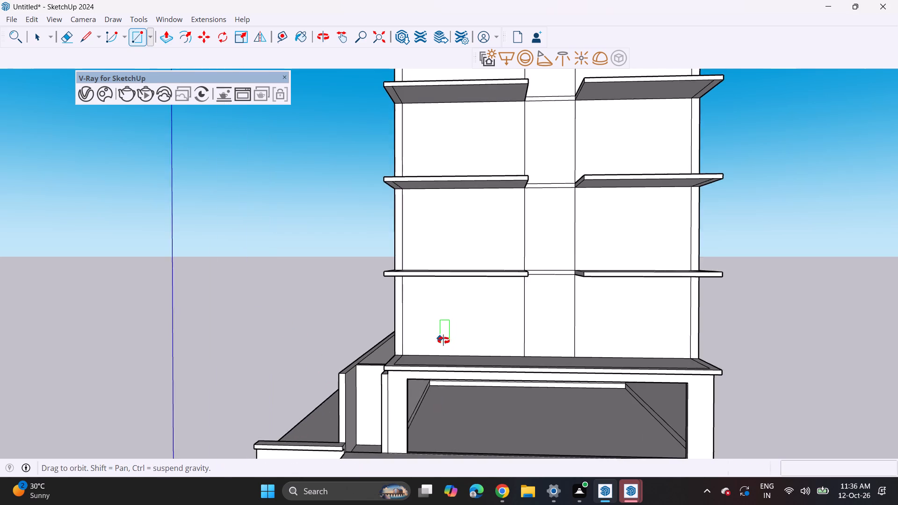
middle_drag(443, 340, 442, 347)
scroll(441, 345, up, 5)
click(422, 366)
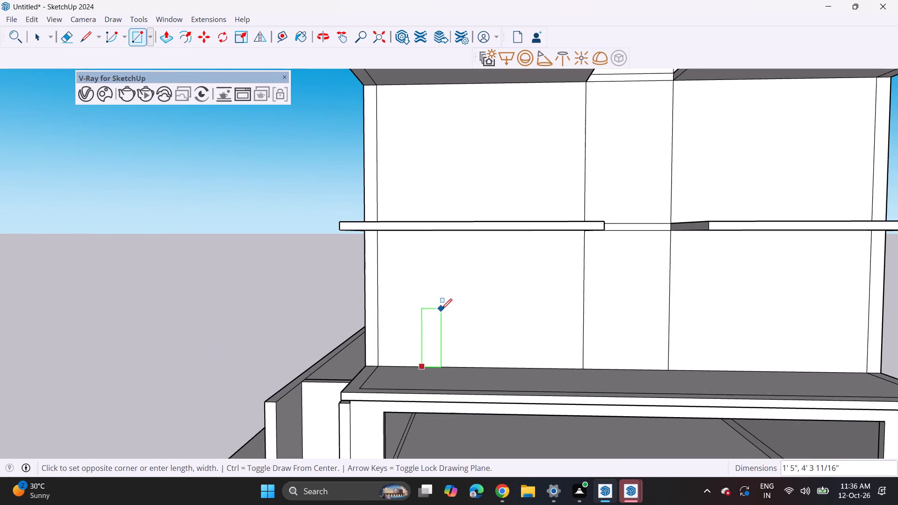
middle_drag(442, 309, 454, 281)
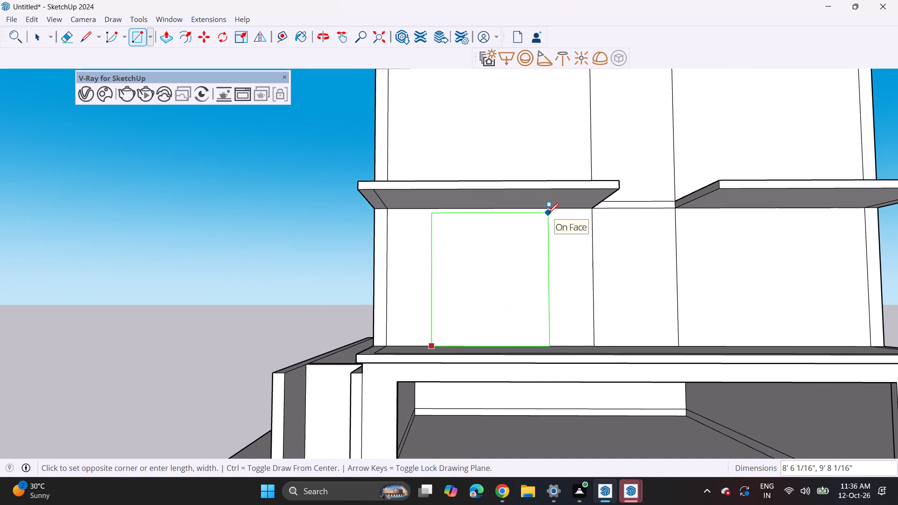
click(547, 215)
Copy the lowest left bay's rectangle up in 10' 6" increments to the three bays above it.
middle_drag(518, 257, 500, 292)
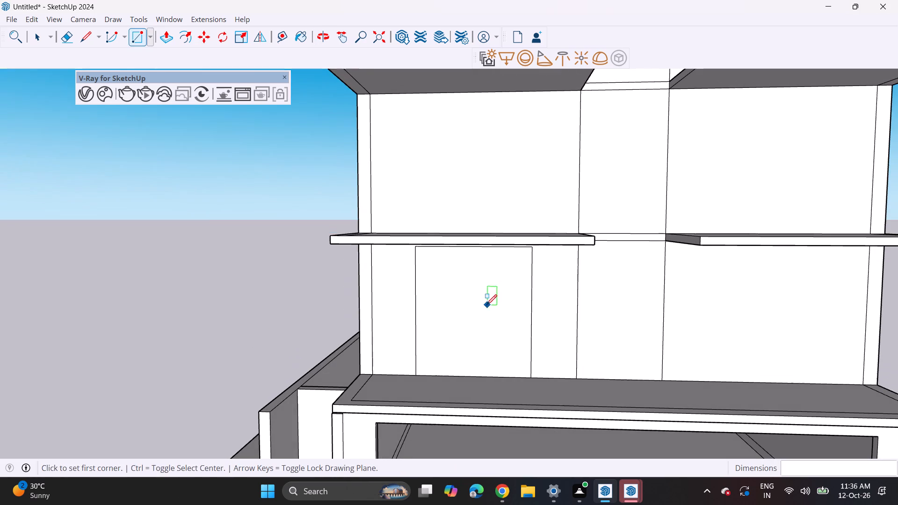
key(space)
double_click(463, 315)
key(m)
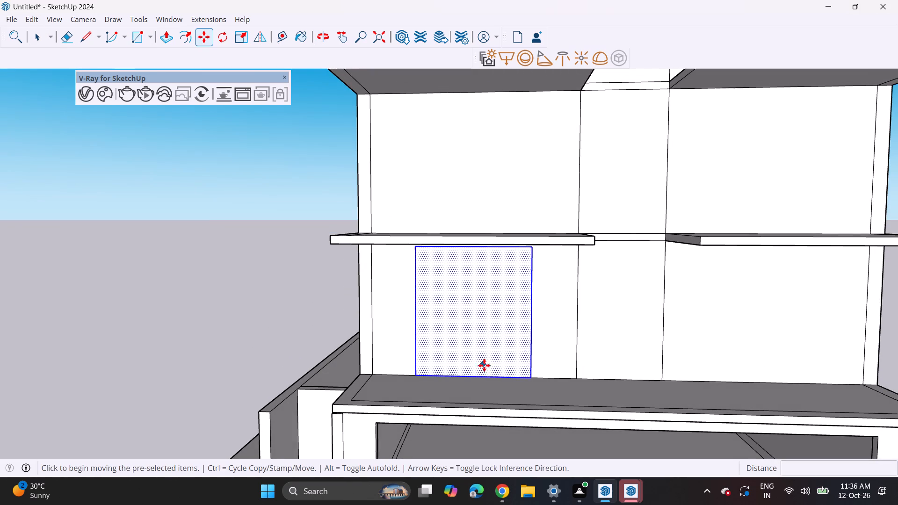
click(578, 376)
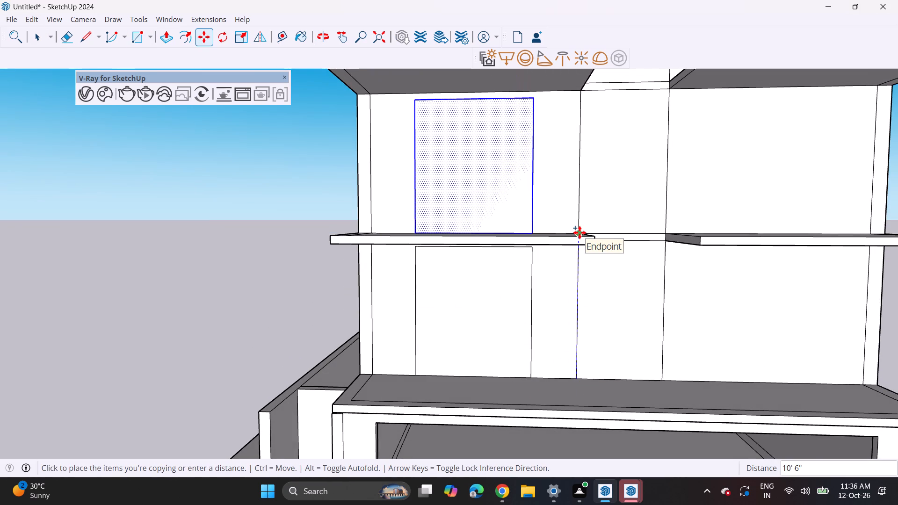
click(579, 232)
click(579, 232)
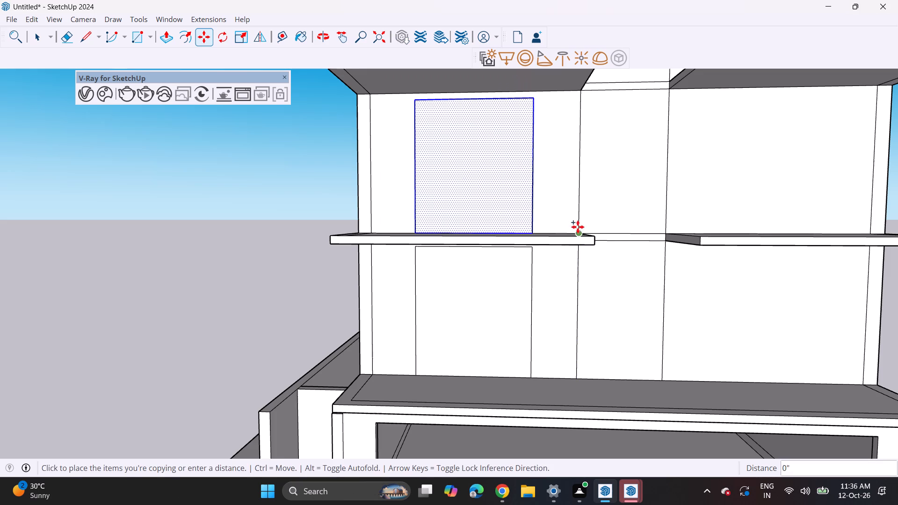
middle_drag(582, 185, 564, 401)
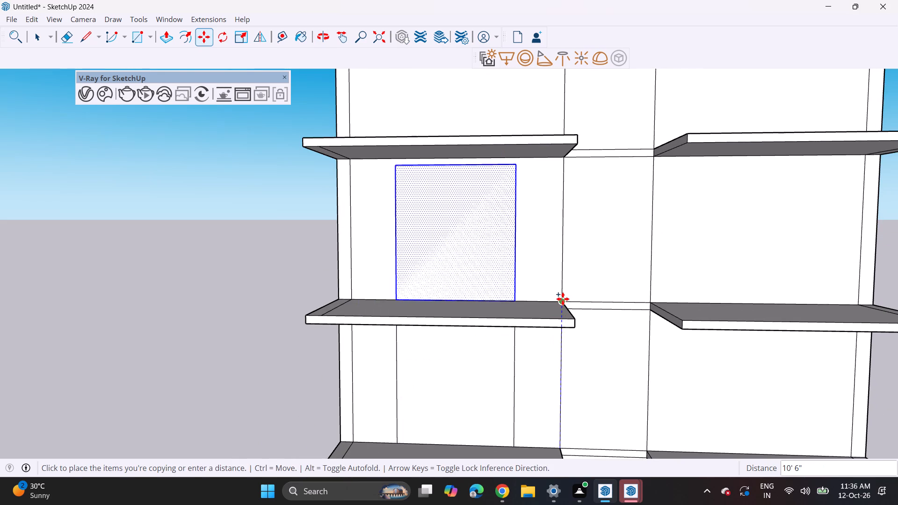
click(563, 299)
click(565, 301)
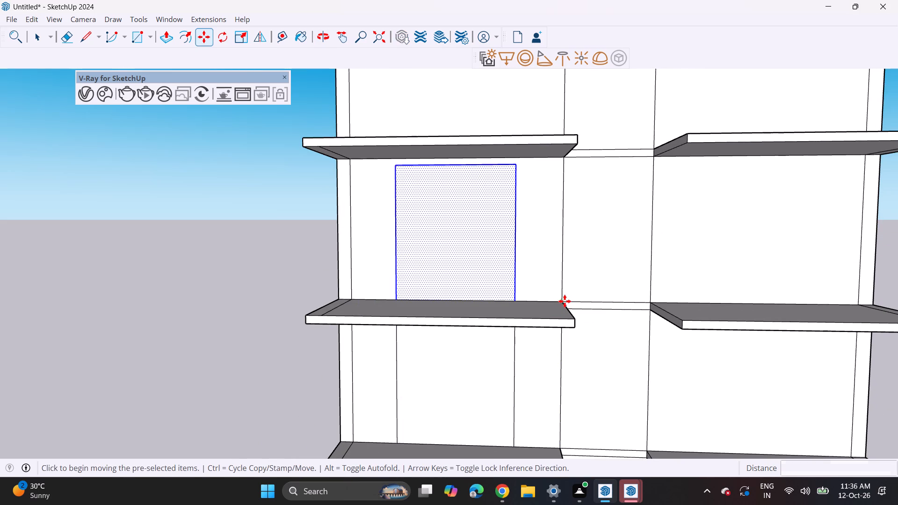
shift+middle_drag(565, 235, 583, 368)
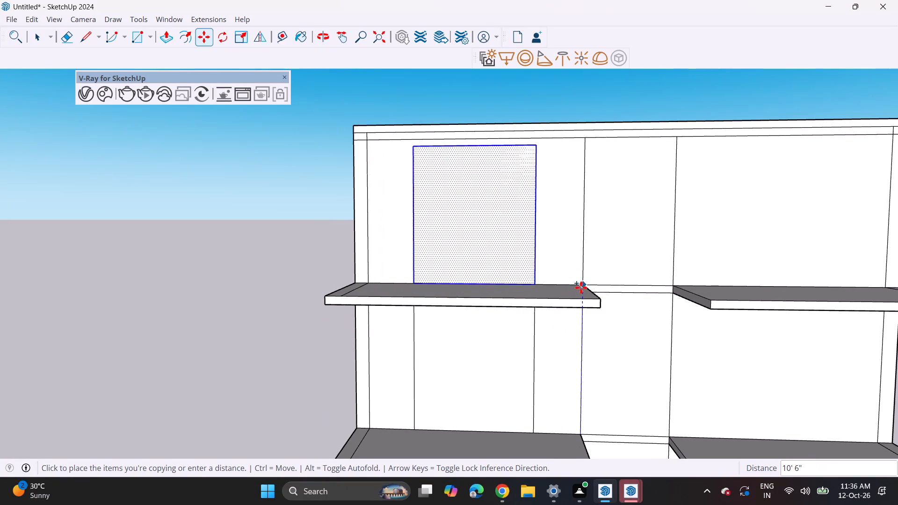
click(582, 286)
Copy the rectangle from the top left bay about 20' 8" horizontally into the top right bay.
click(586, 284)
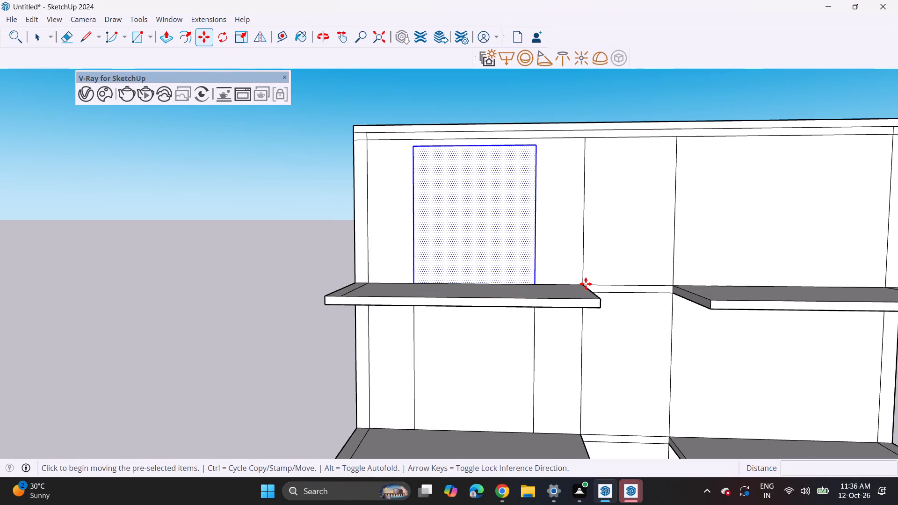
shift+middle_drag(650, 281, 366, 283)
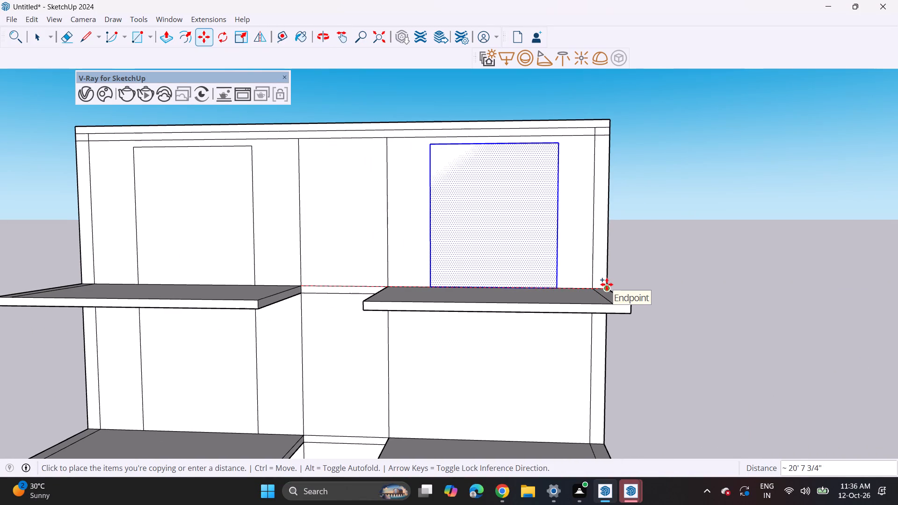
click(607, 284)
Copy the top right bay's rectangle down in 10' 6" increments to the three right bays below it.
click(608, 287)
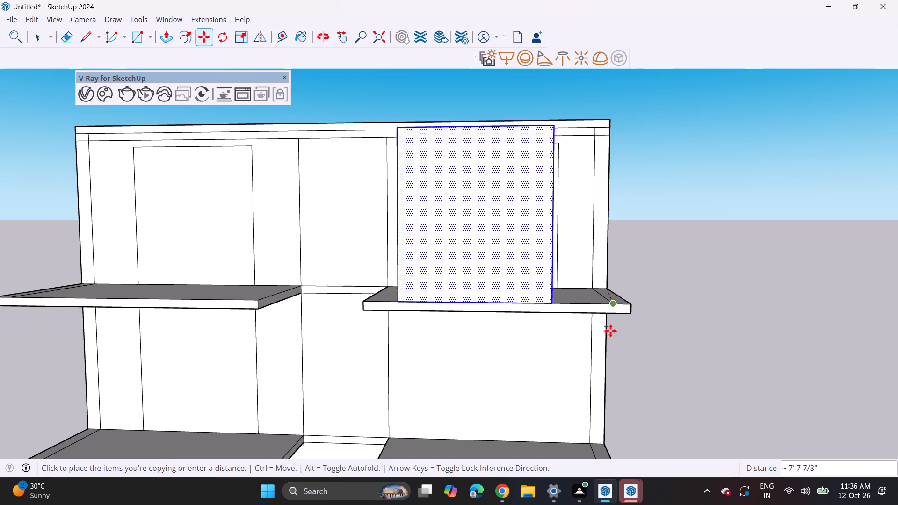
middle_drag(618, 379, 618, 346)
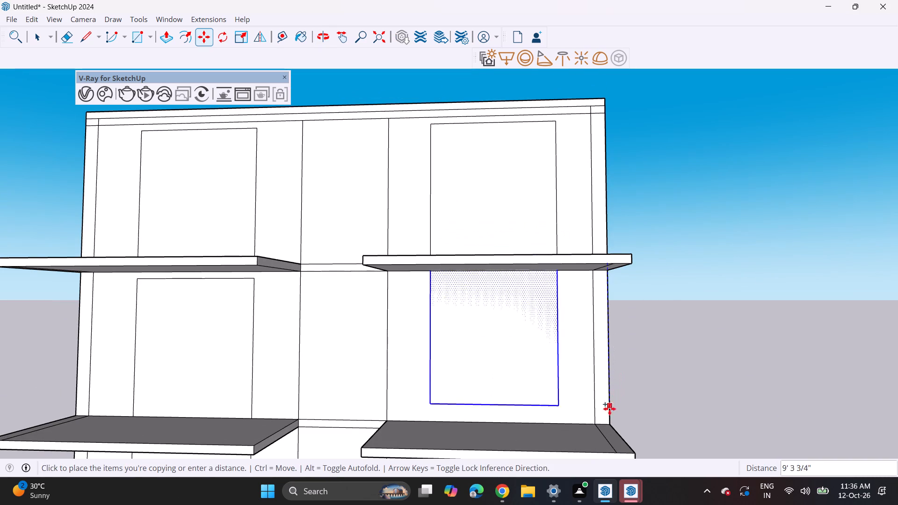
click(608, 423)
click(608, 423)
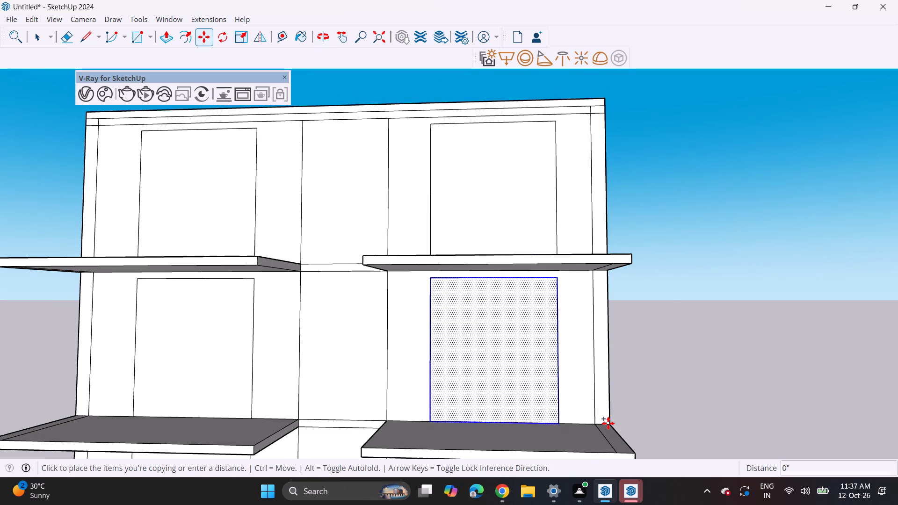
shift+middle_drag(613, 436, 570, 227)
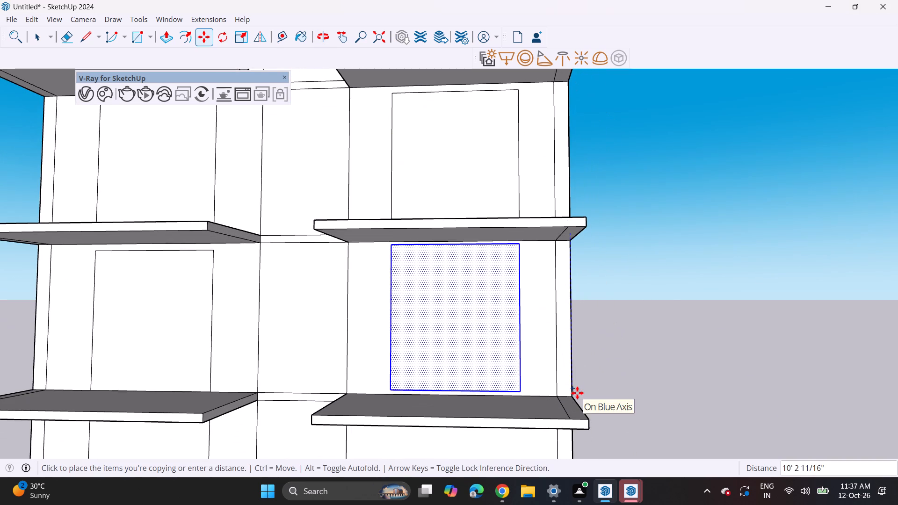
click(574, 397)
click(572, 395)
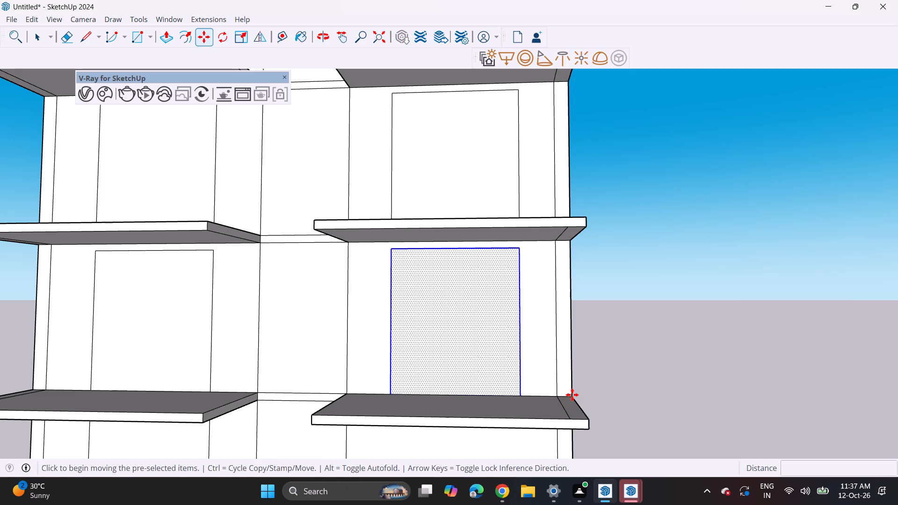
shift+middle_drag(578, 439, 569, 238)
middle_drag(575, 328, 589, 394)
click(574, 414)
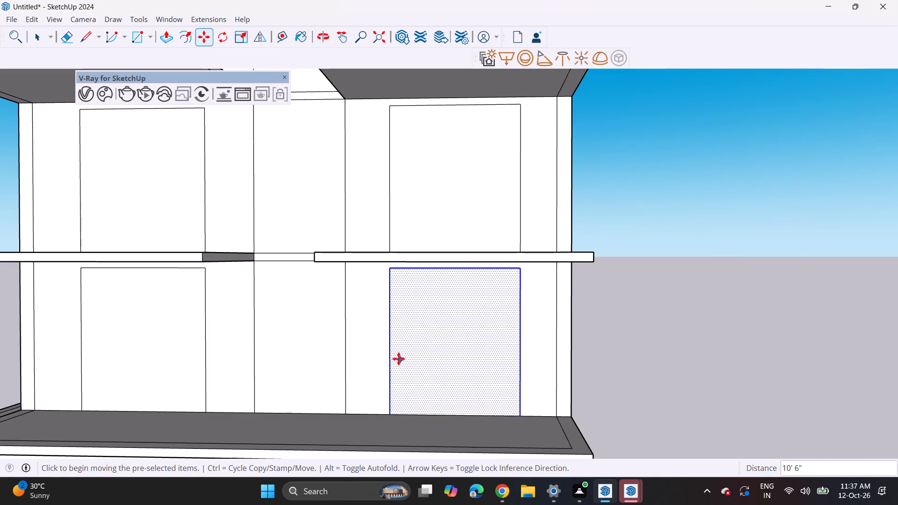
Push/Pull the four rectangles in the left bays inward 6" to cut openings through the facade wall.
scroll(390, 343, down, 5)
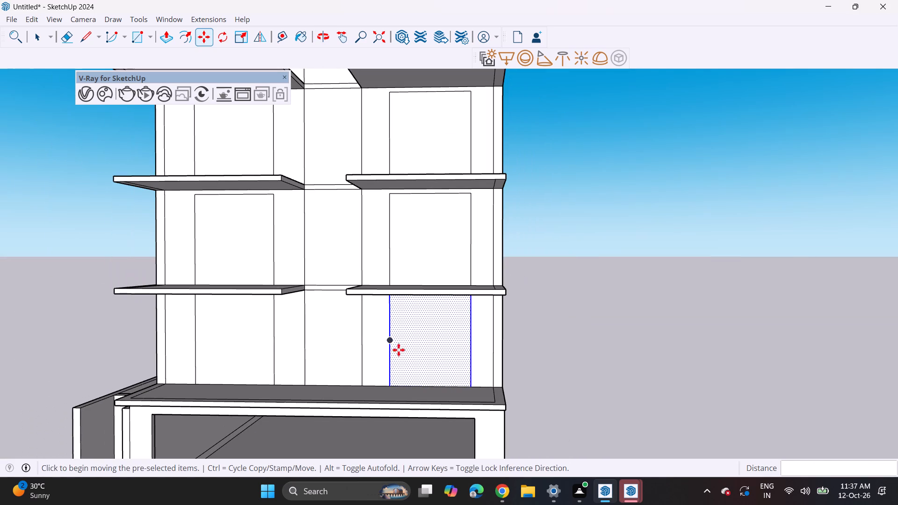
scroll(394, 349, down, 2)
scroll(366, 313, down, 1)
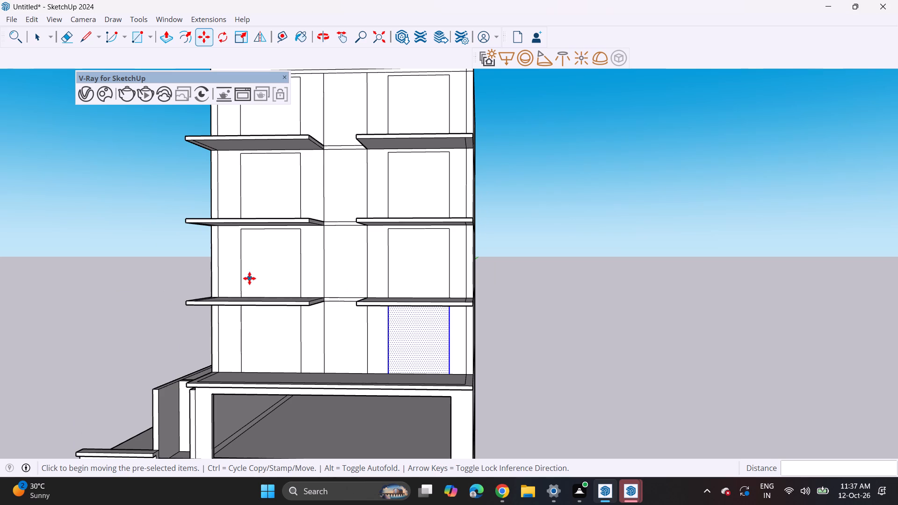
shift+middle_drag(249, 278, 339, 333)
key(space)
key(p)
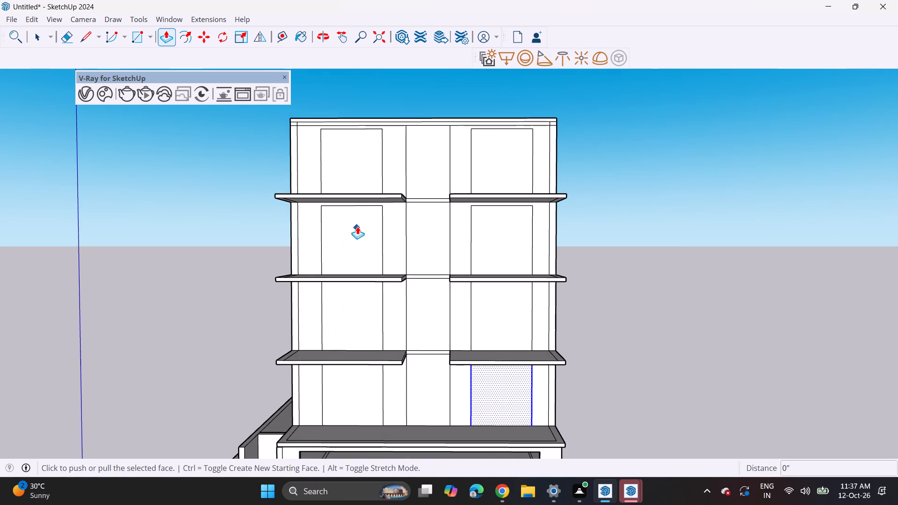
middle_drag(357, 226, 377, 336)
key(Escape)
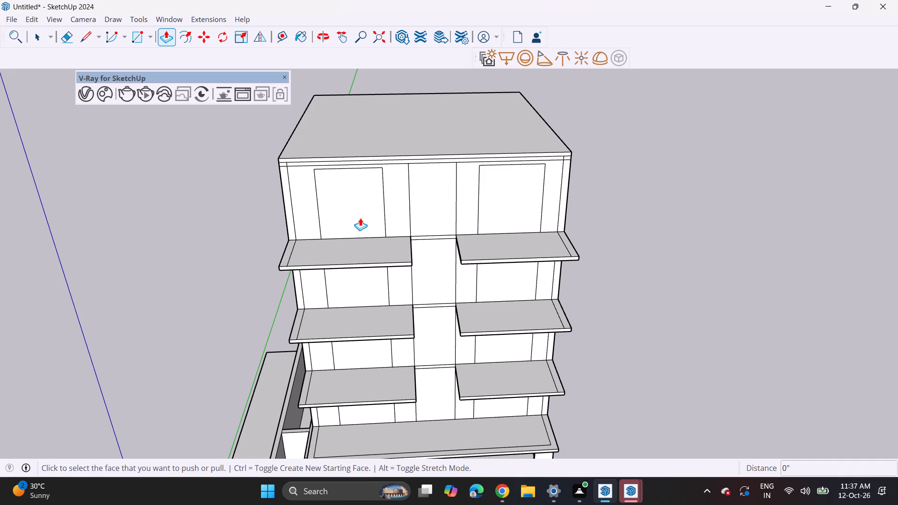
click(360, 213)
click(363, 202)
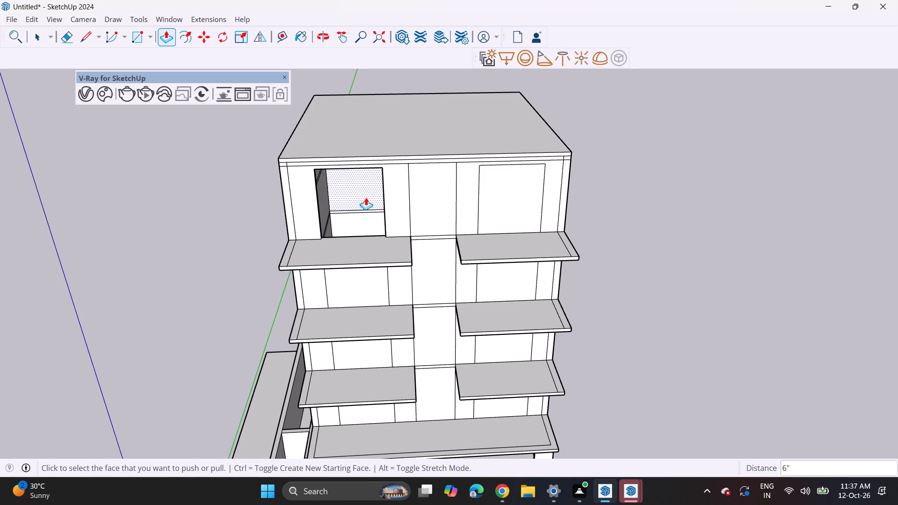
double_click(365, 294)
double_click(375, 360)
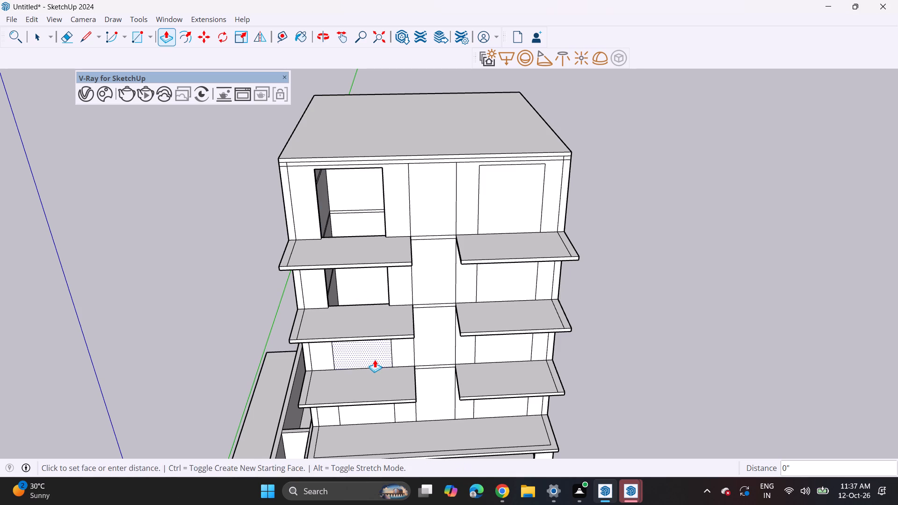
double_click(373, 413)
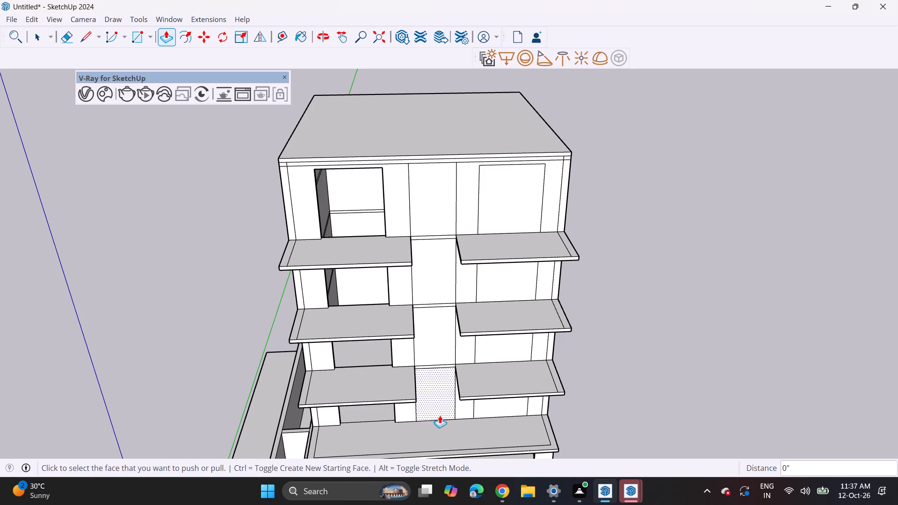
Repeat the same 6" Push/Pull on the four rectangles in the right bays to cut their openings.
double_click(493, 407)
double_click(498, 347)
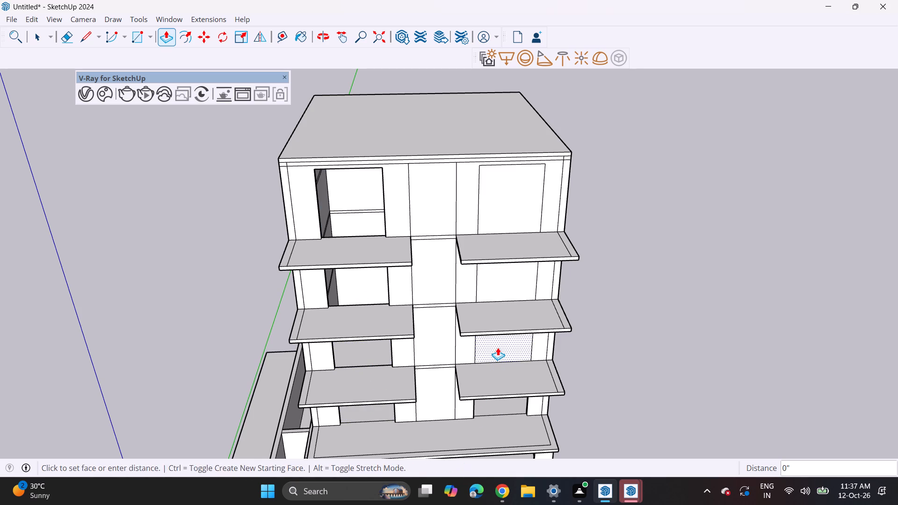
double_click(500, 288)
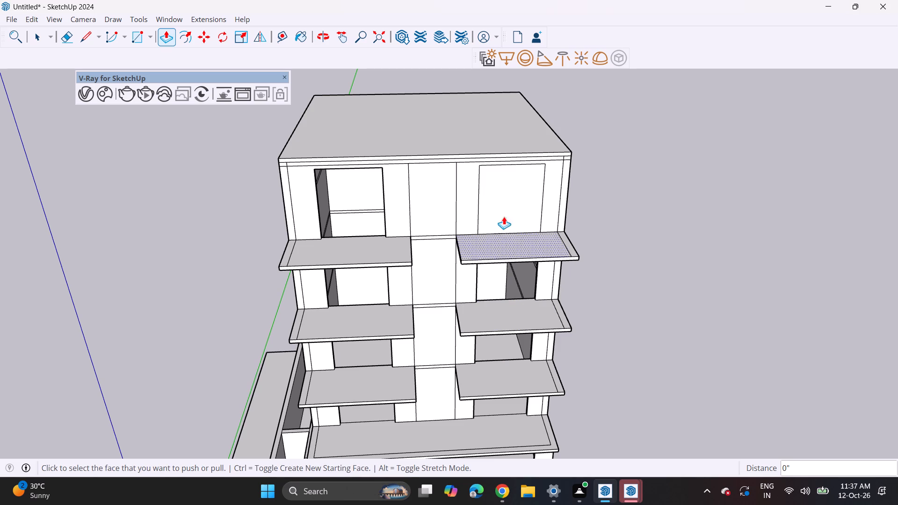
double_click(504, 201)
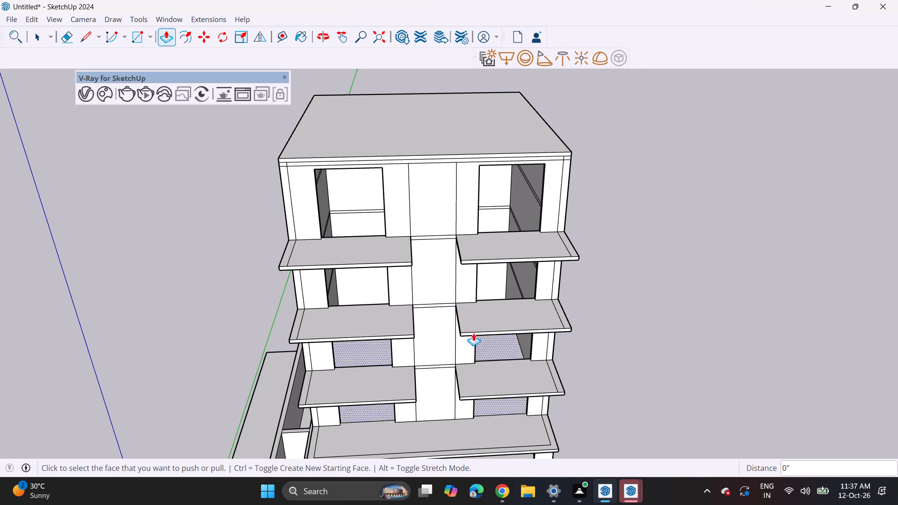
Erase the horizontal floor band lines crossing the central vertical strip between the balconies.
drag(63, 32, 65, 40)
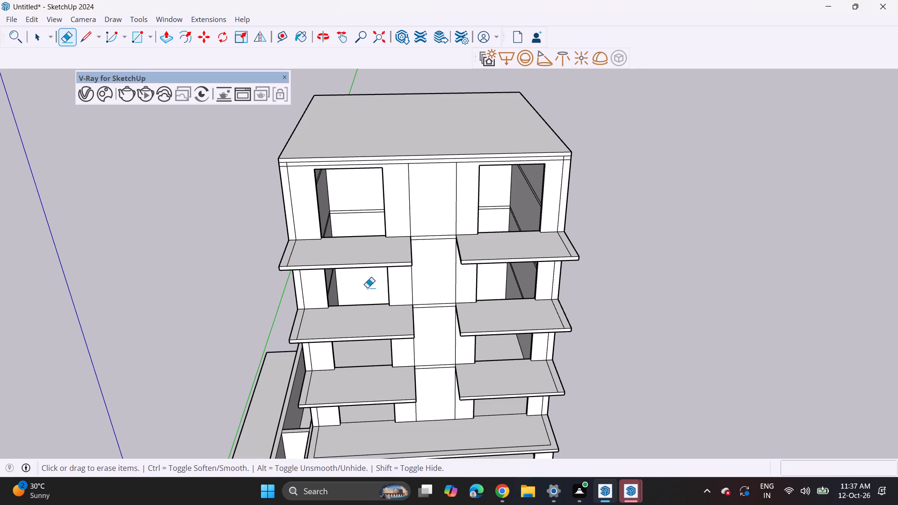
drag(431, 228, 432, 392)
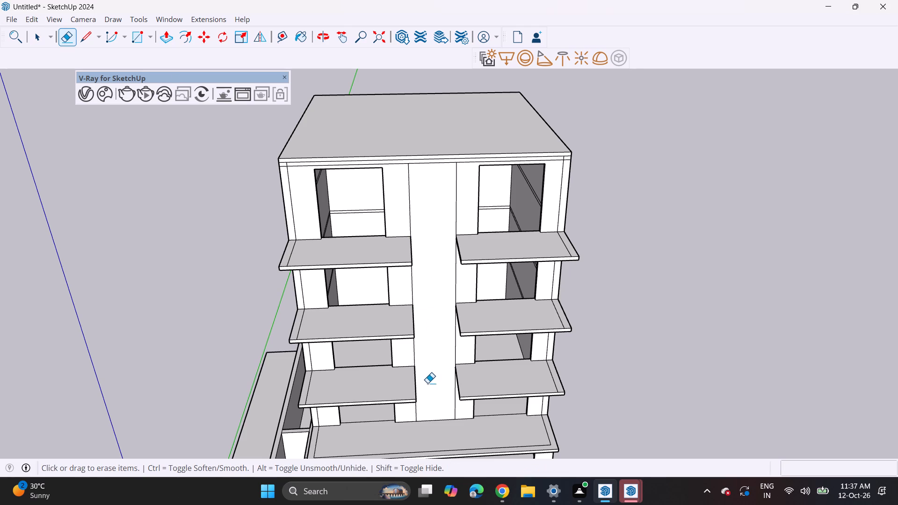
Draw a narrow full-height rectangle along the central strip's left edge, from the top band down to the canopy slab.
middle_drag(429, 359, 431, 270)
drag(140, 31, 144, 32)
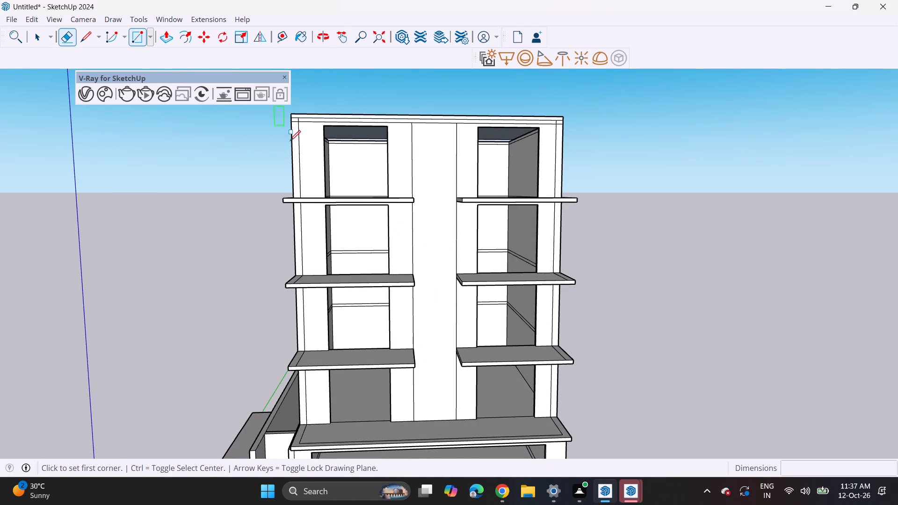
middle_drag(400, 175, 386, 153)
click(409, 123)
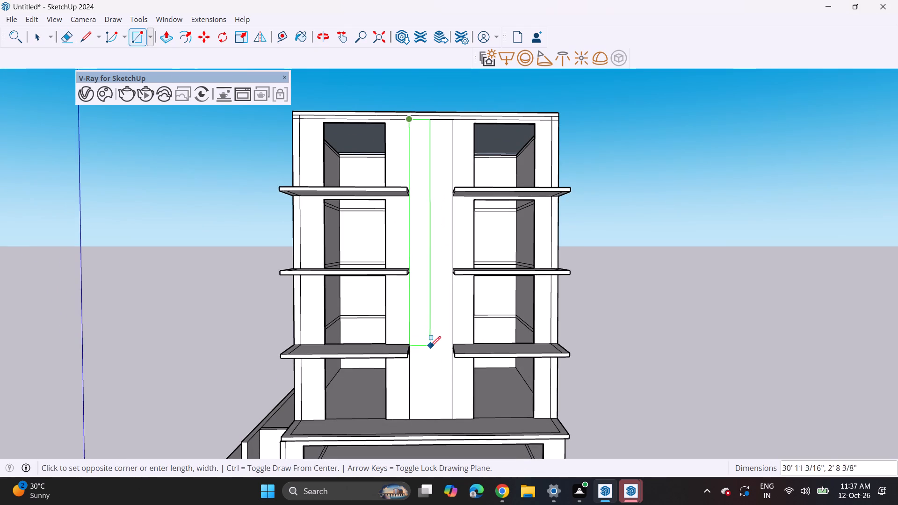
scroll(432, 394, up, 8)
scroll(405, 429, up, 5)
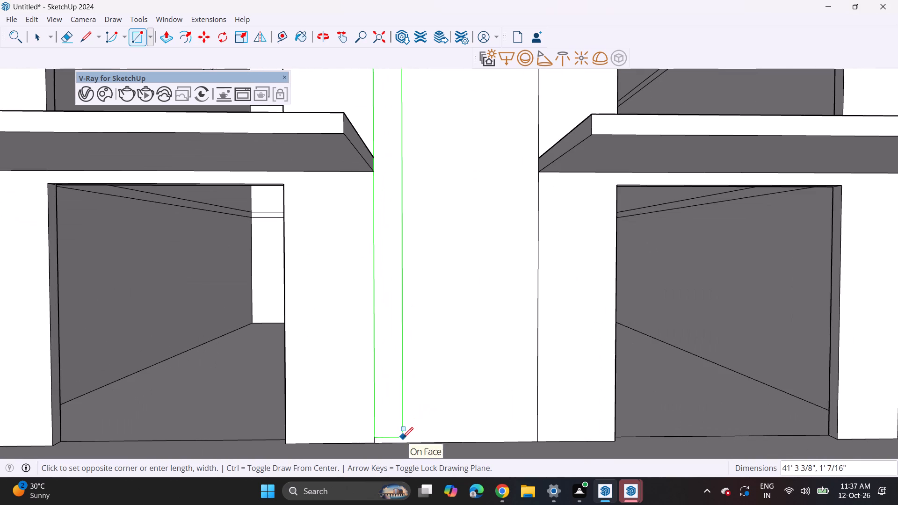
click(395, 443)
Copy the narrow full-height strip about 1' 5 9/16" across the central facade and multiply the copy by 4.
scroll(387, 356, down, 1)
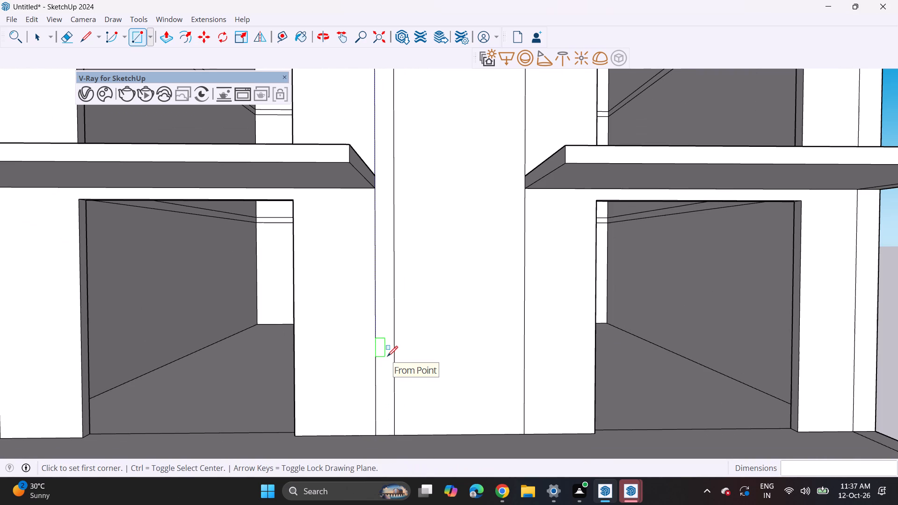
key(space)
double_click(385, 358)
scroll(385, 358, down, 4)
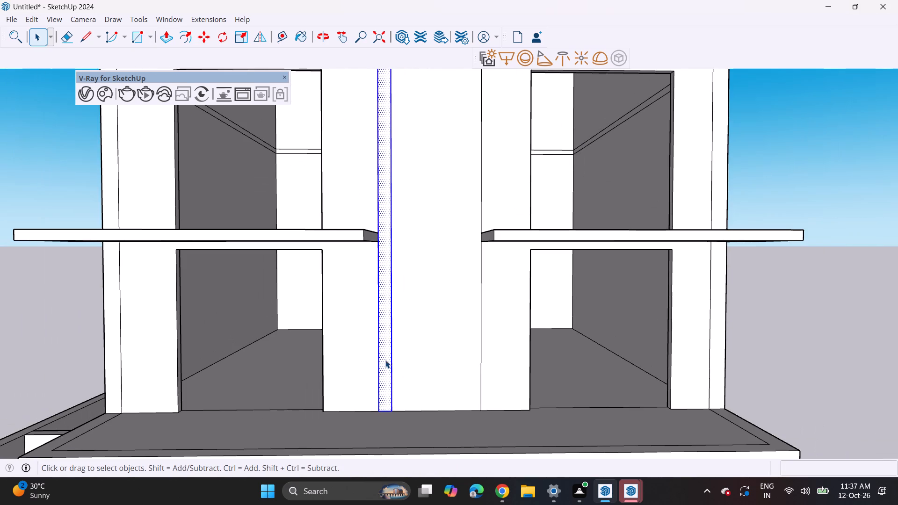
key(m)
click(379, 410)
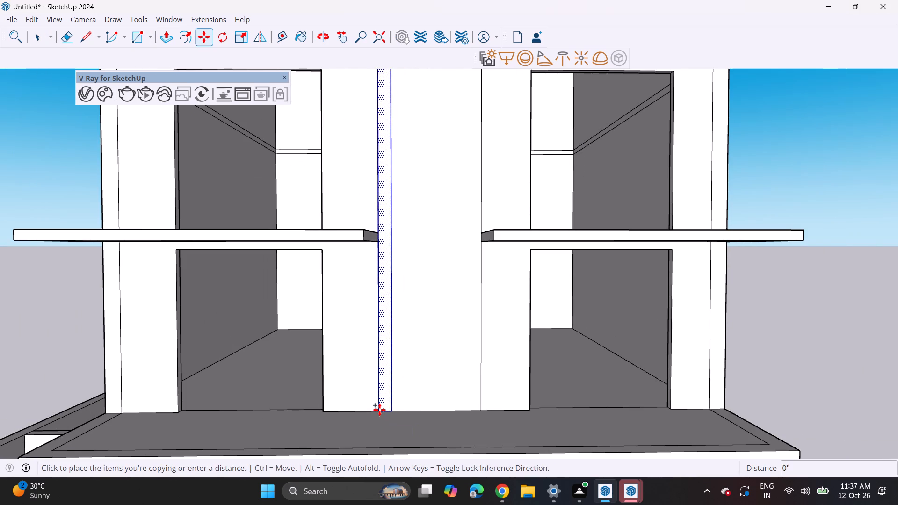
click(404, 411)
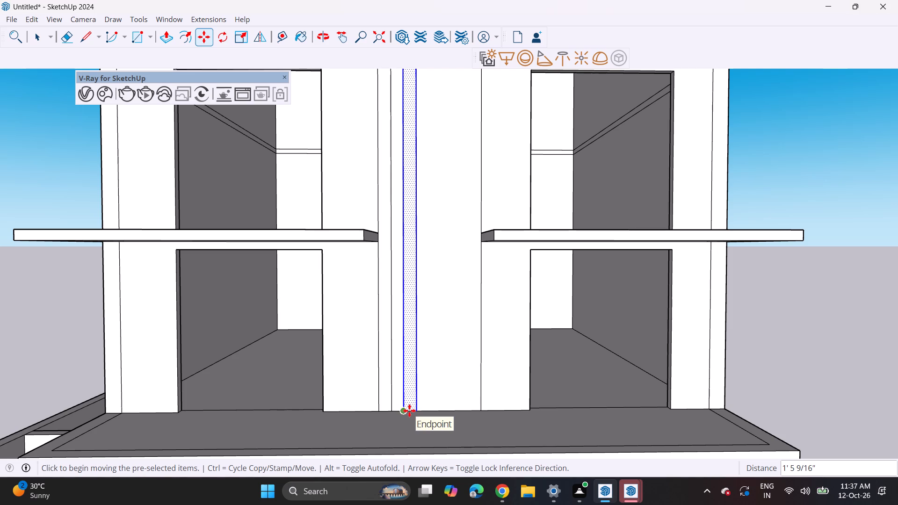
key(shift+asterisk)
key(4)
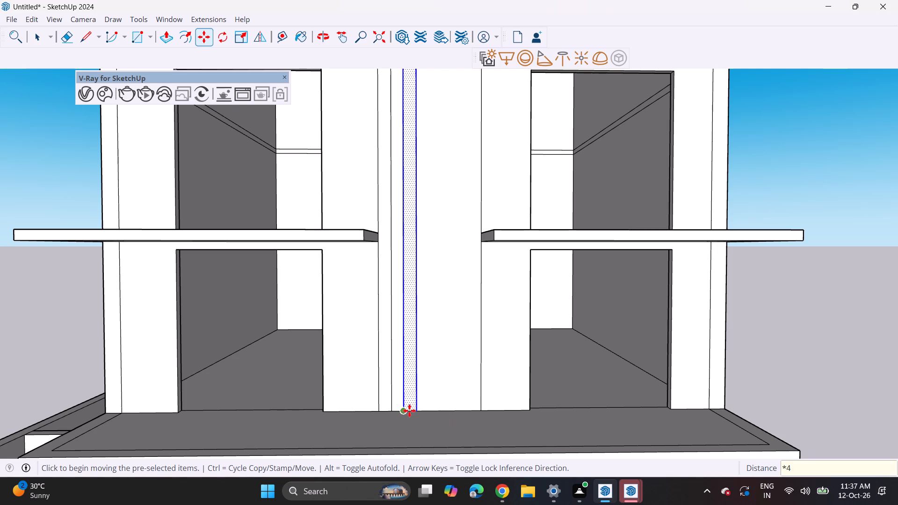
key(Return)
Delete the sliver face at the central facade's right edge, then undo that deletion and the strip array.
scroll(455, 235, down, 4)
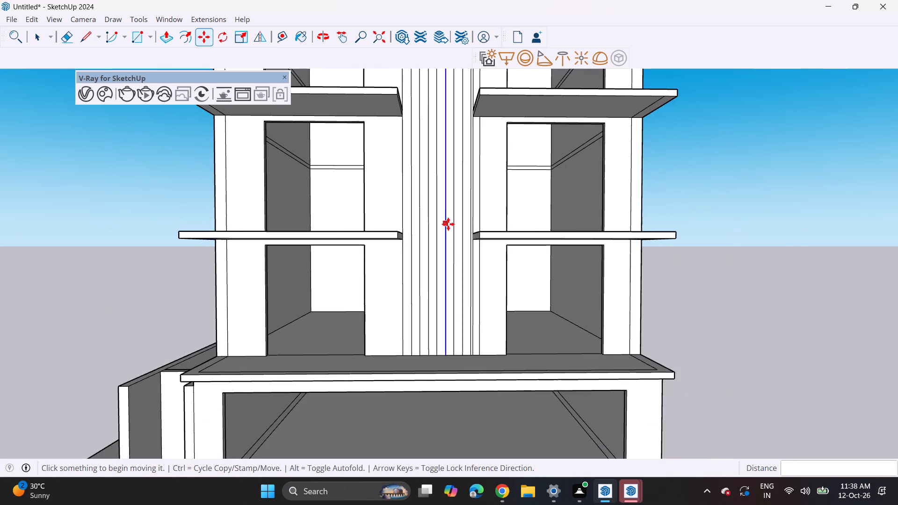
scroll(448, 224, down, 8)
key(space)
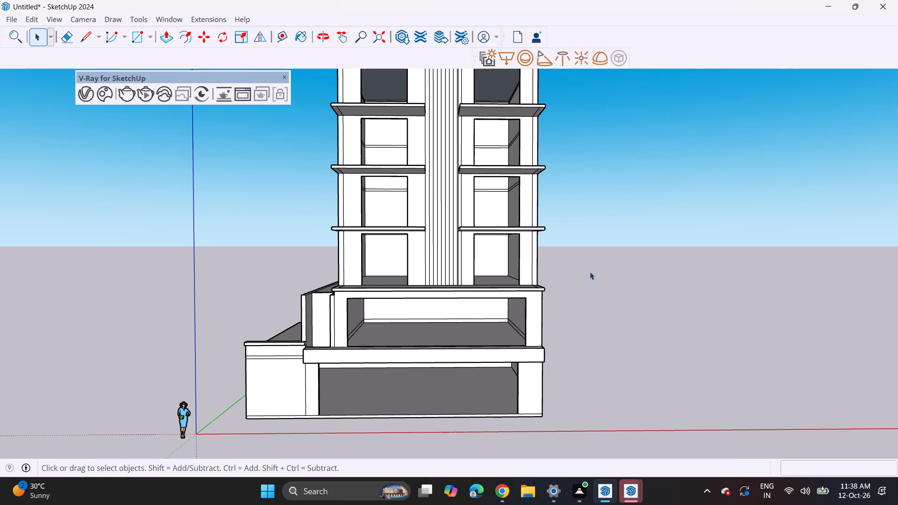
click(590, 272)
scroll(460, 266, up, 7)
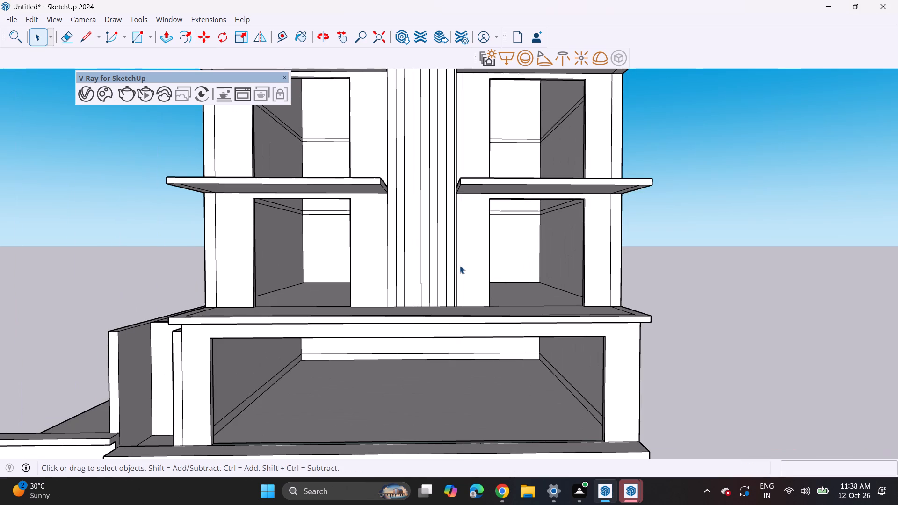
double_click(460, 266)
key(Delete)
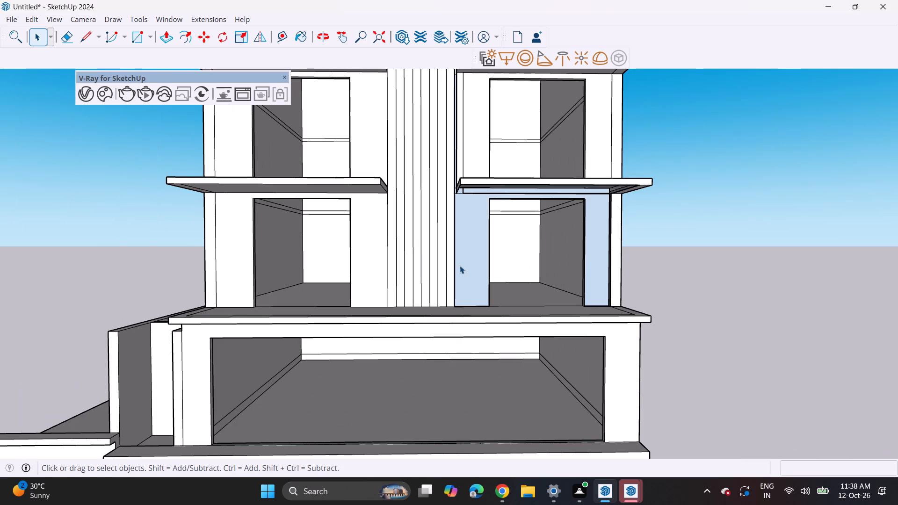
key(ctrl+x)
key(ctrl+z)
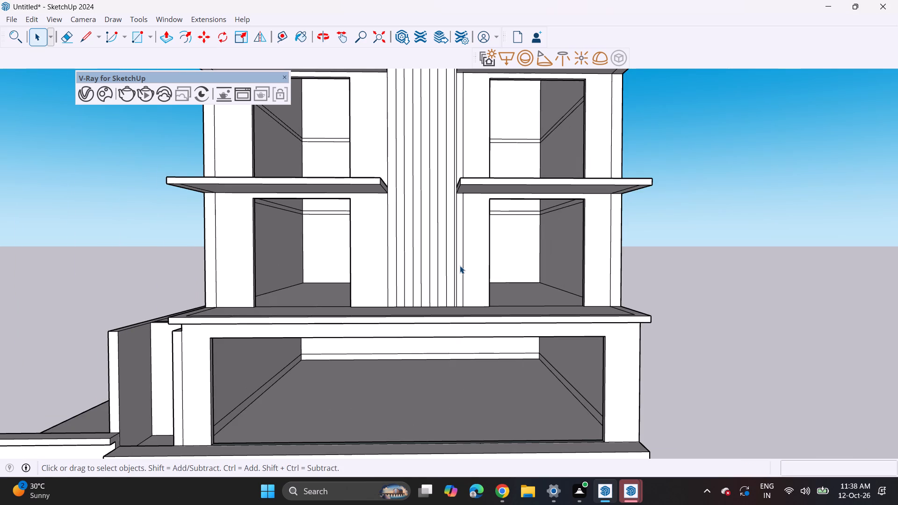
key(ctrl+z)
Copy the narrow strip five times one after another across the central facade, each about 1' from the previous one.
scroll(404, 296, up, 3)
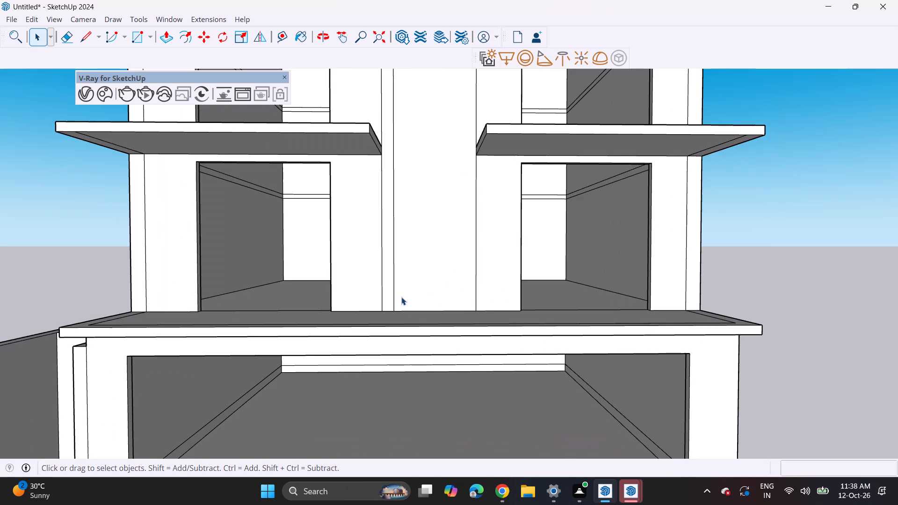
scroll(399, 297, up, 6)
double_click(377, 306)
scroll(377, 306, up, 4)
key(m)
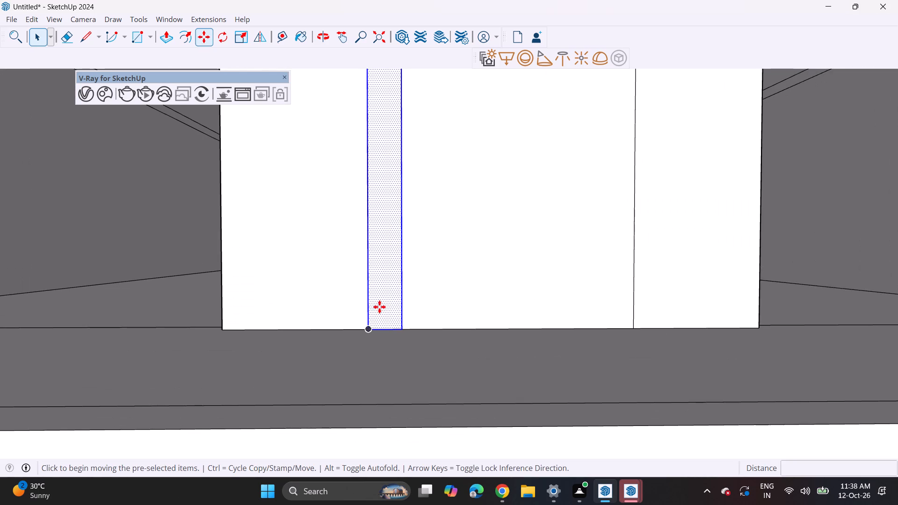
click(368, 331)
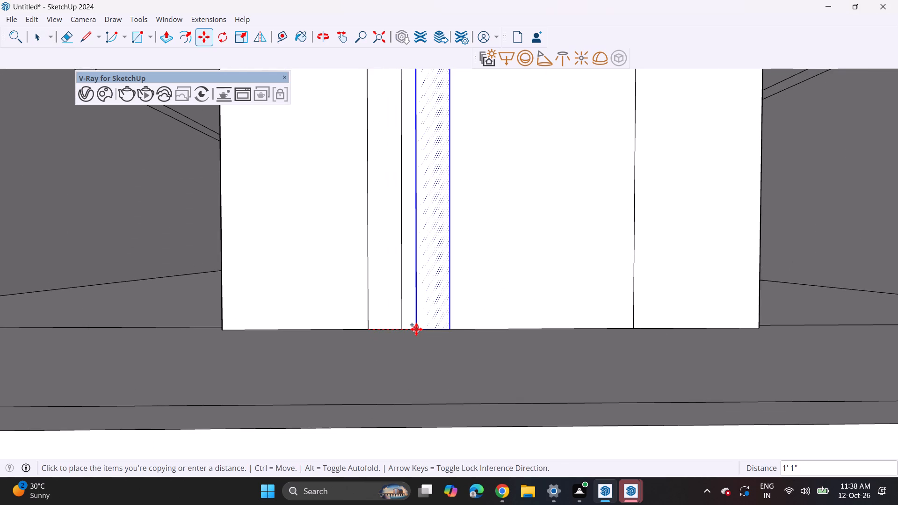
click(416, 329)
click(416, 329)
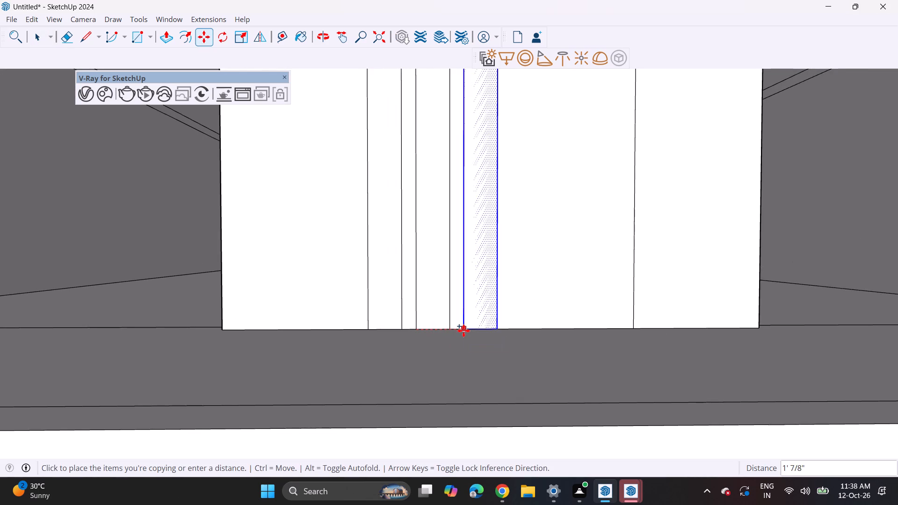
click(463, 331)
click(466, 328)
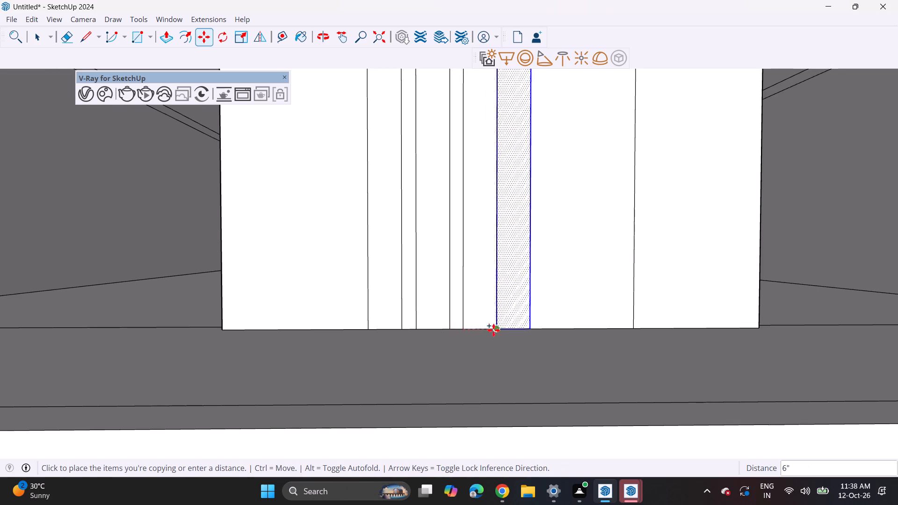
click(507, 328)
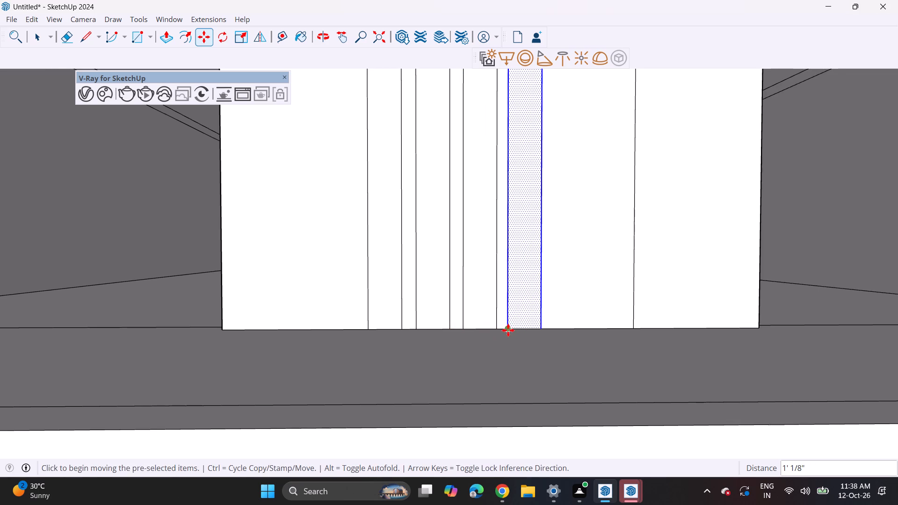
click(507, 330)
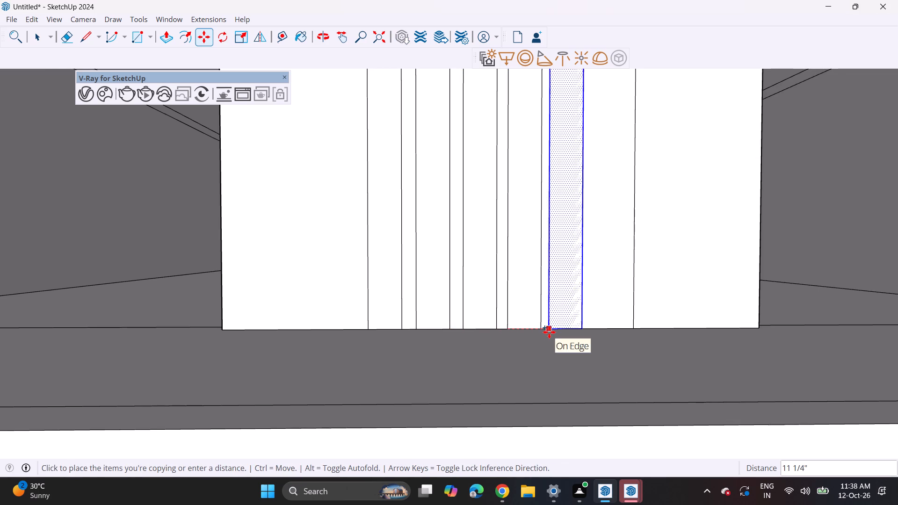
click(553, 332)
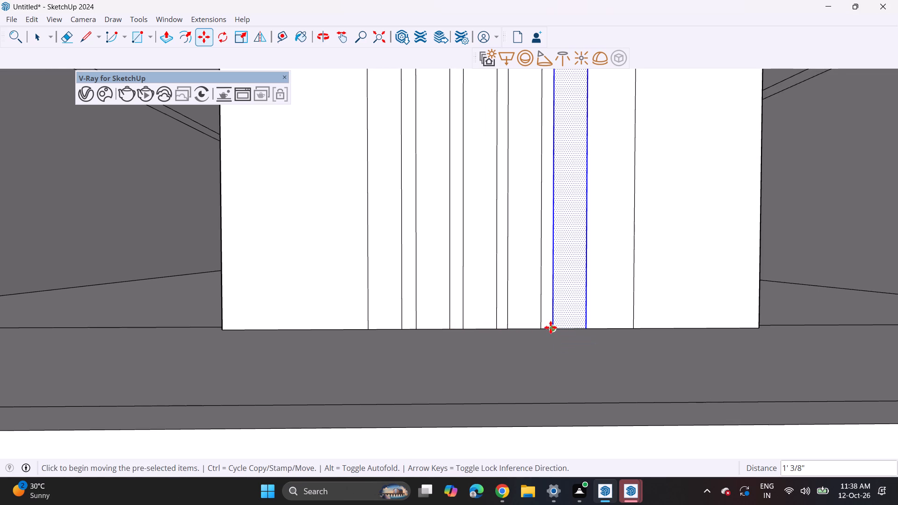
click(550, 327)
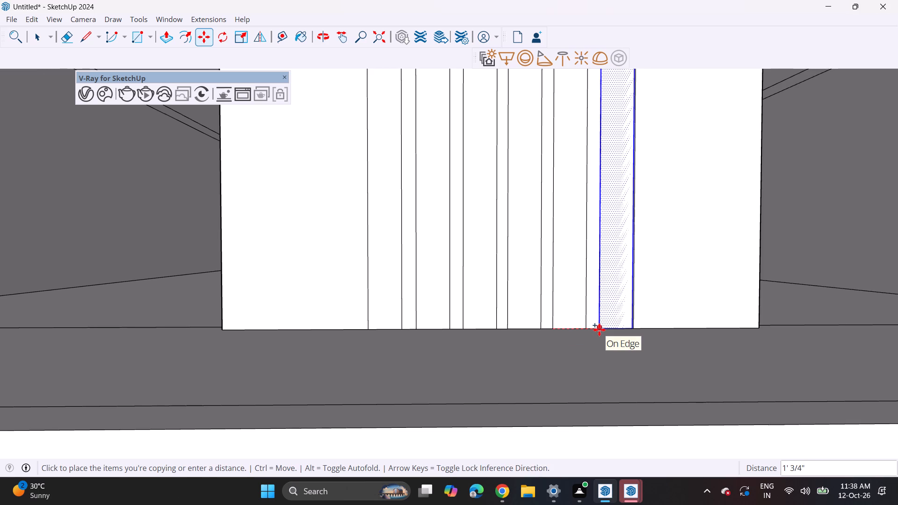
click(600, 330)
scroll(563, 248, down, 8)
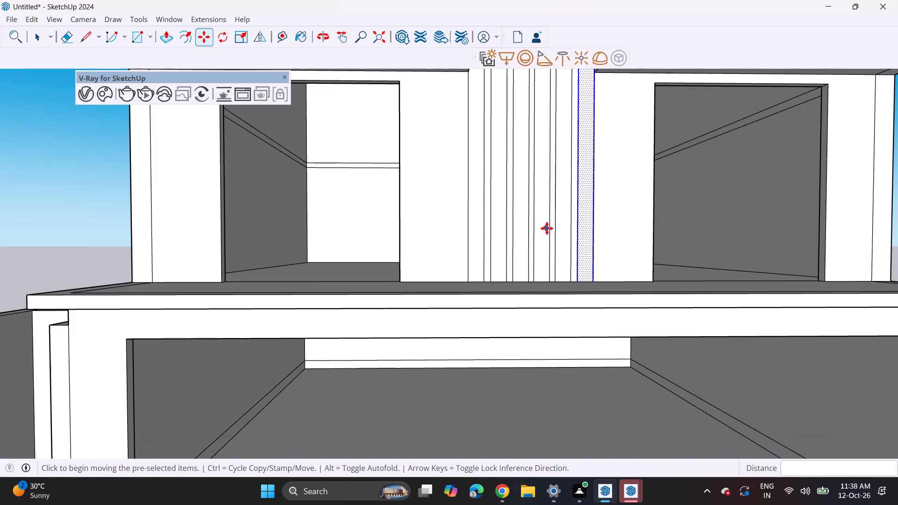
key(space)
click(94, 216)
Push/Pull the leftmost central strip outward in two pulls, about 7/16" and about 3 9/16".
scroll(204, 189, down, 7)
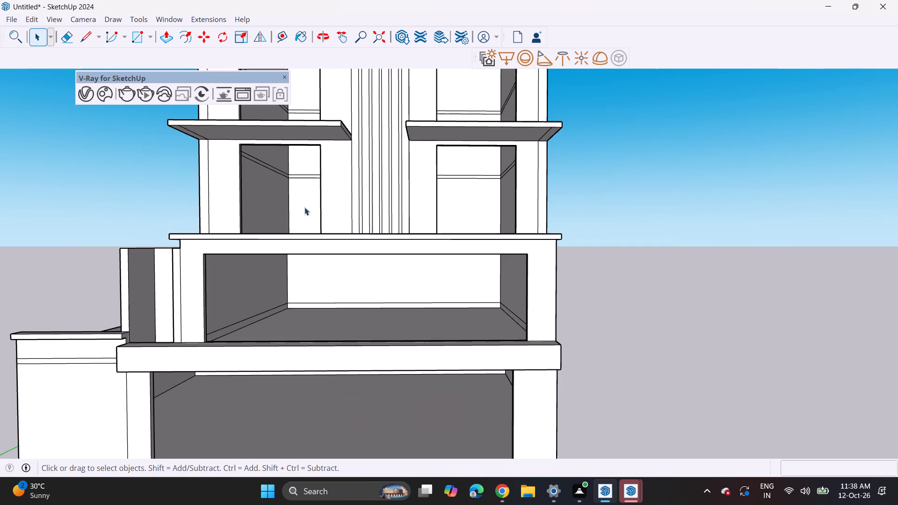
shift+middle_drag(400, 173, 380, 295)
middle_drag(381, 258, 363, 358)
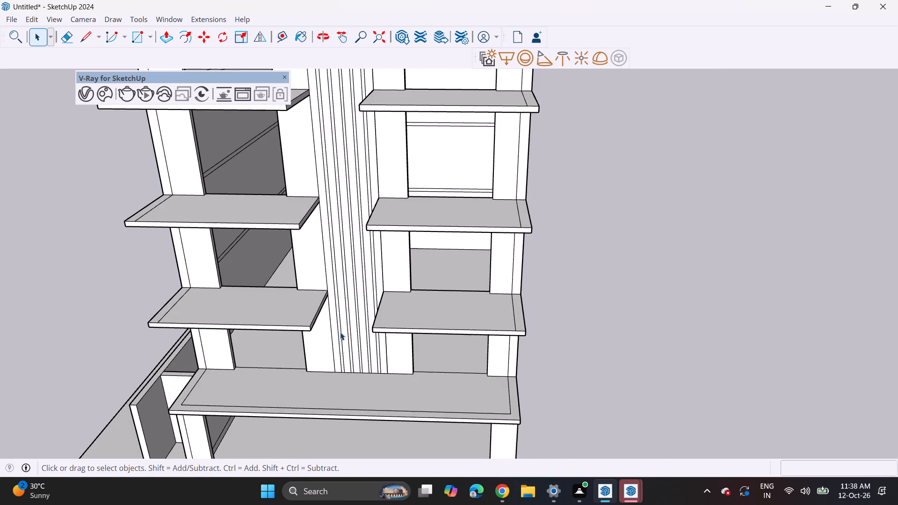
scroll(340, 317, up, 8)
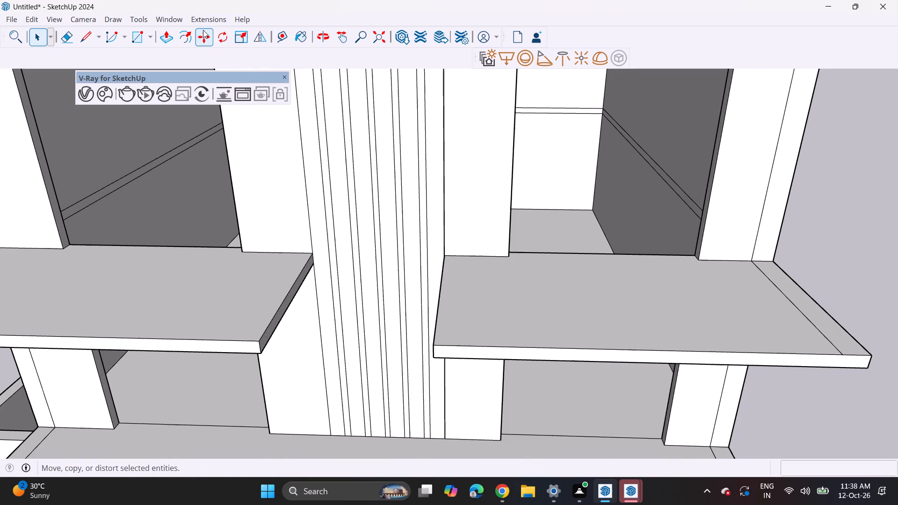
click(203, 30)
scroll(349, 425, up, 3)
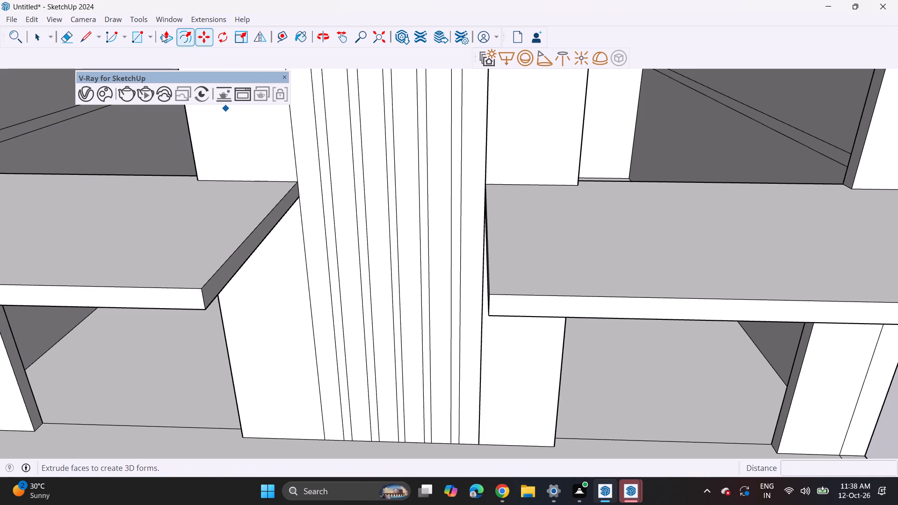
click(160, 34)
click(338, 427)
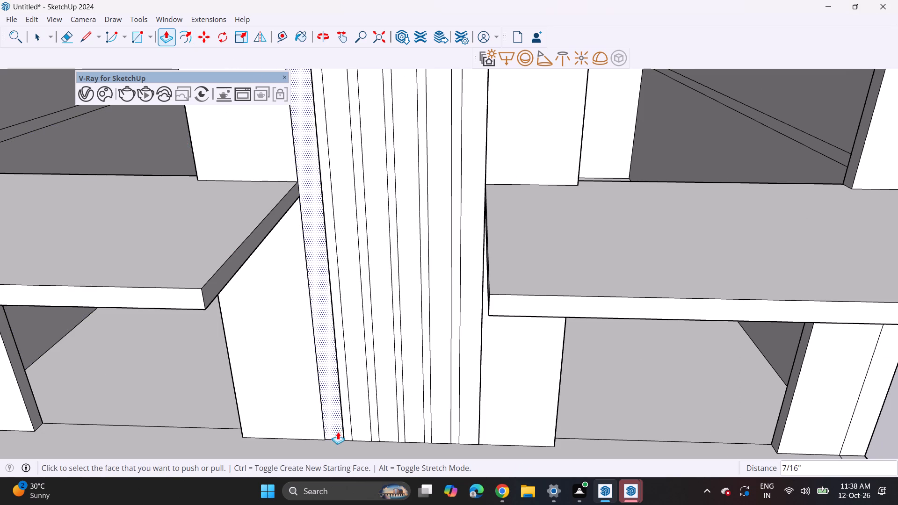
click(333, 434)
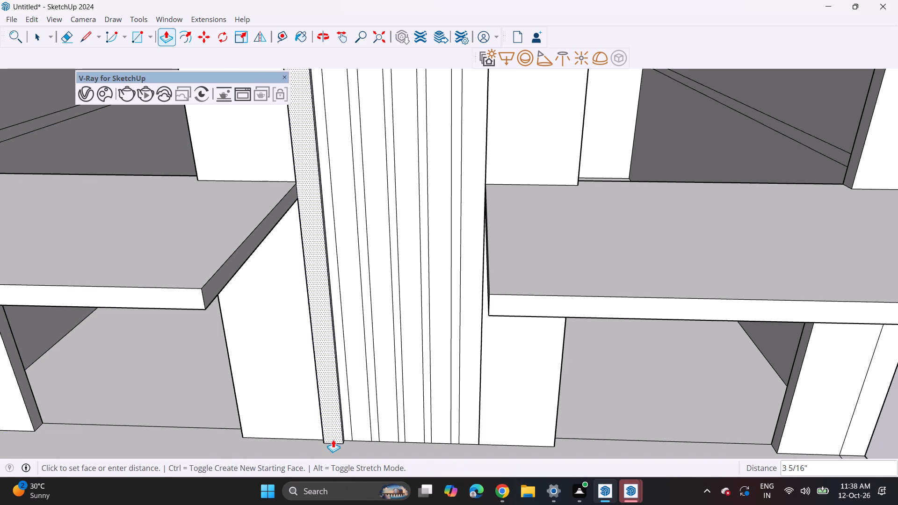
click(333, 440)
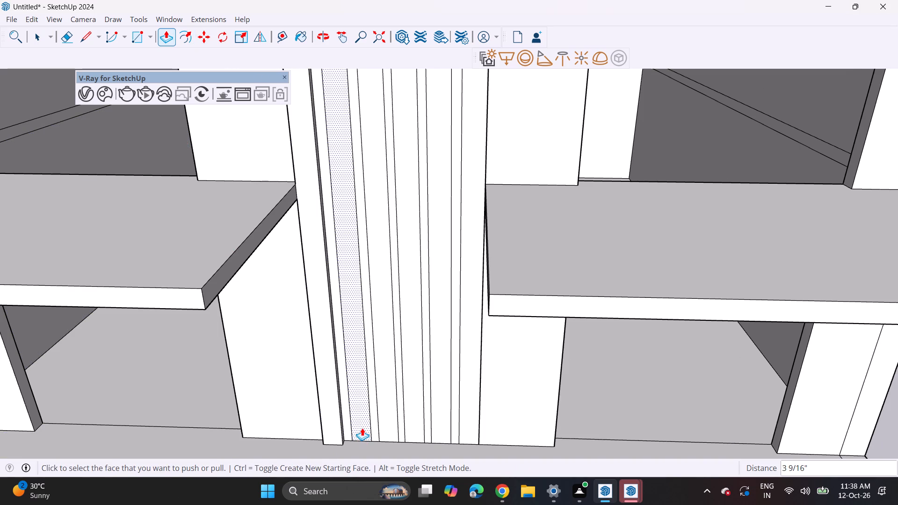
Push/Pull the other five central strips outward to match the leftmost one.
double_click(362, 428)
click(355, 427)
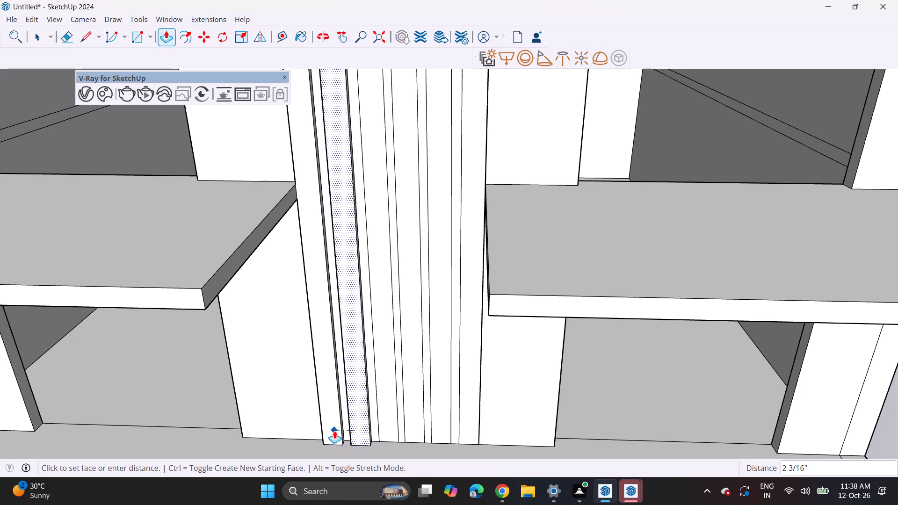
click(334, 431)
double_click(390, 430)
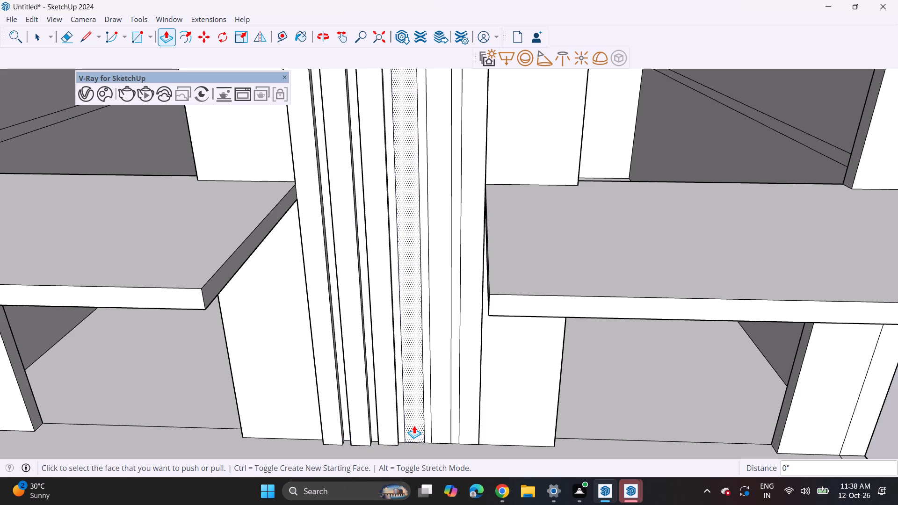
double_click(414, 426)
double_click(446, 420)
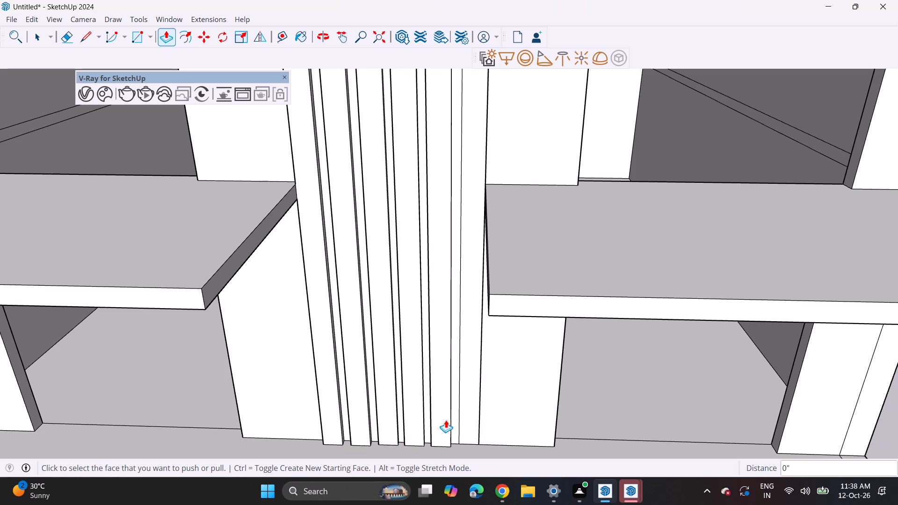
double_click(465, 415)
middle_drag(459, 418, 441, 330)
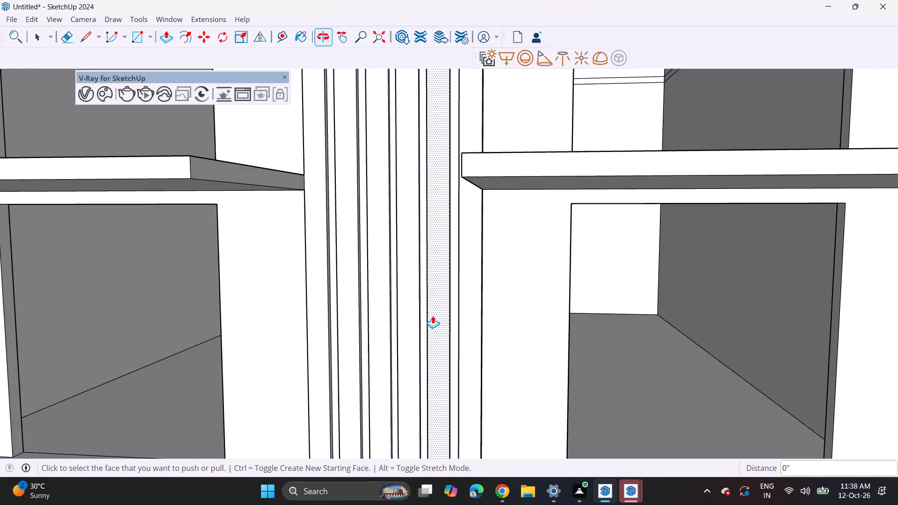
scroll(433, 316, down, 7)
shift+middle_drag(401, 316, 441, 364)
scroll(437, 353, down, 6)
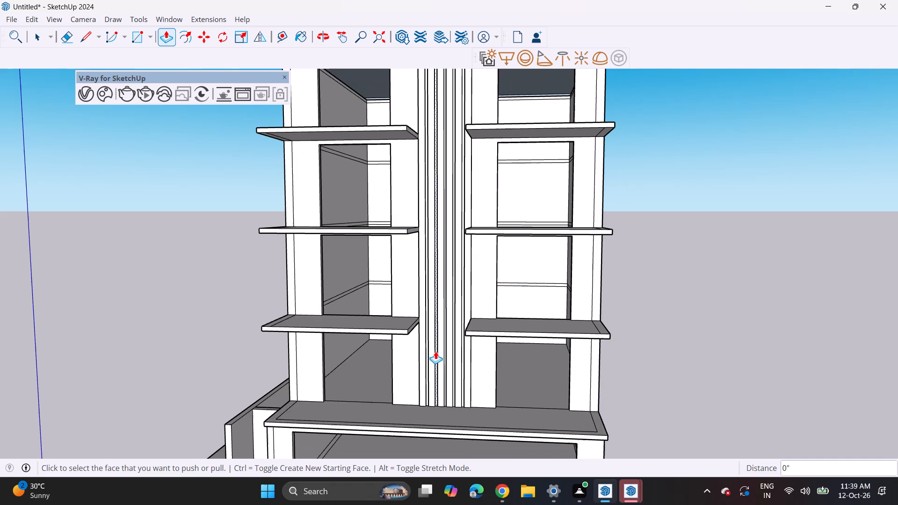
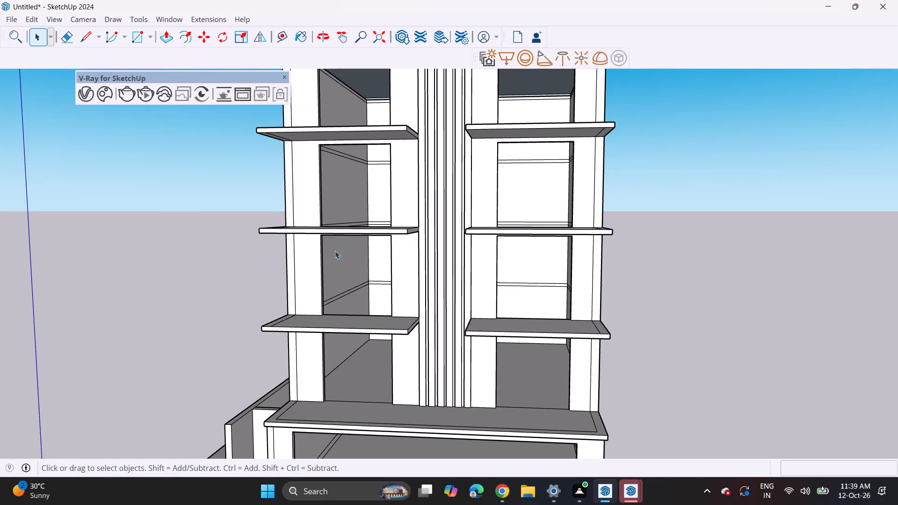
Draw a line about 15' 11" long across the underside of each of the three left balconies, parallel to and near the front edge.
scroll(299, 245, up, 2)
middle_drag(304, 239, 323, 211)
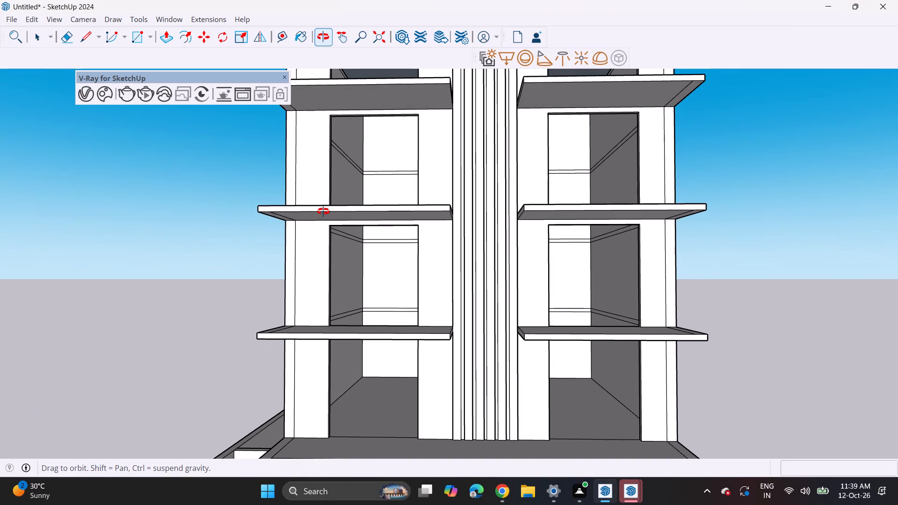
middle_drag(323, 211, 369, 209)
middle_drag(322, 231, 319, 201)
scroll(319, 201, up, 3)
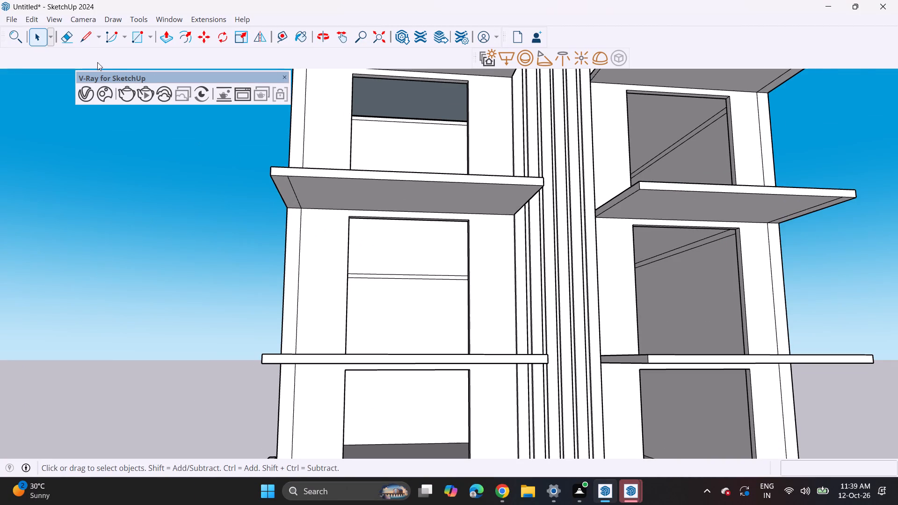
click(81, 36)
middle_drag(264, 191, 261, 137)
scroll(291, 130, up, 3)
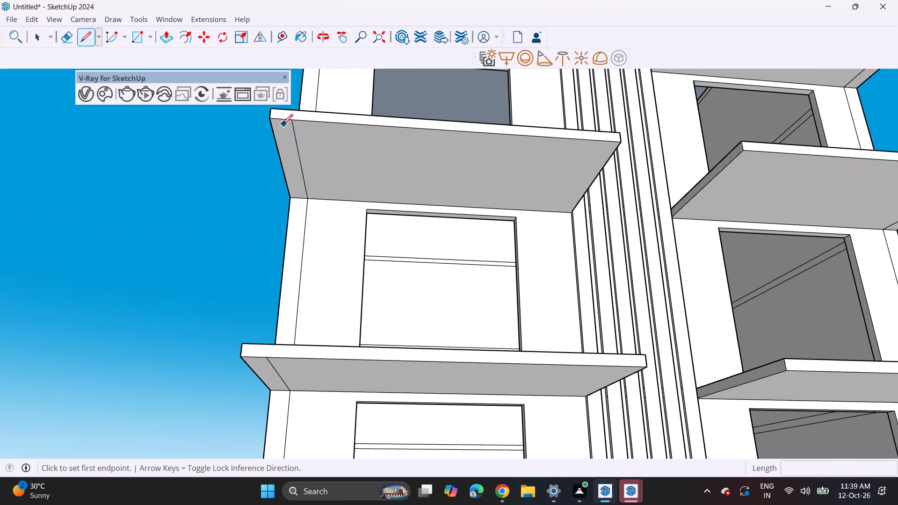
click(272, 130)
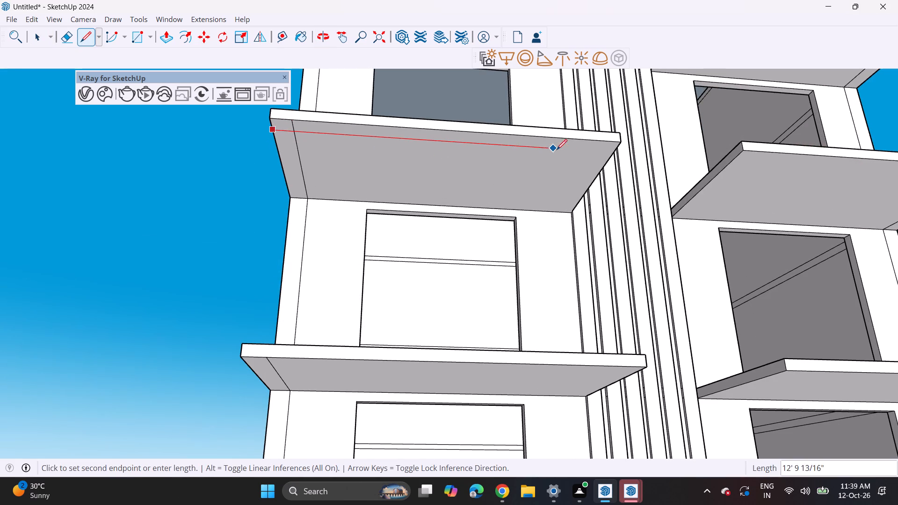
click(612, 151)
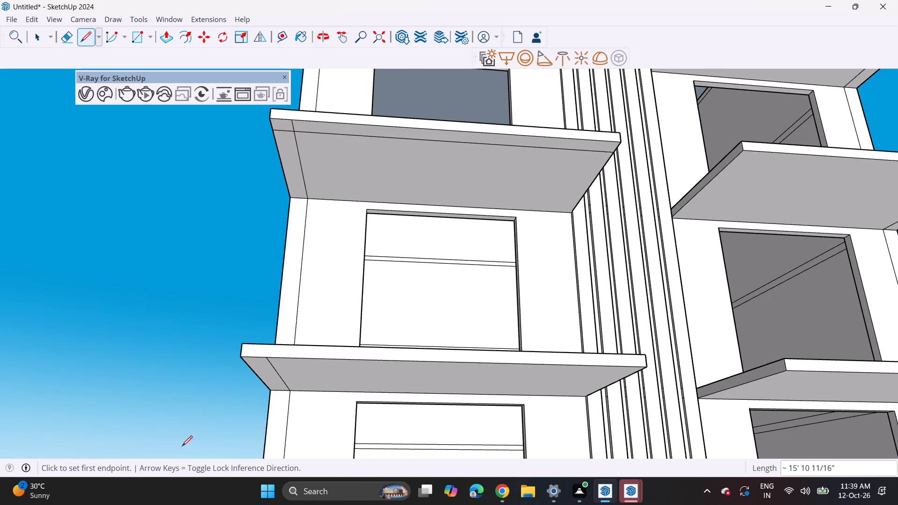
middle_drag(185, 431, 188, 350)
click(248, 189)
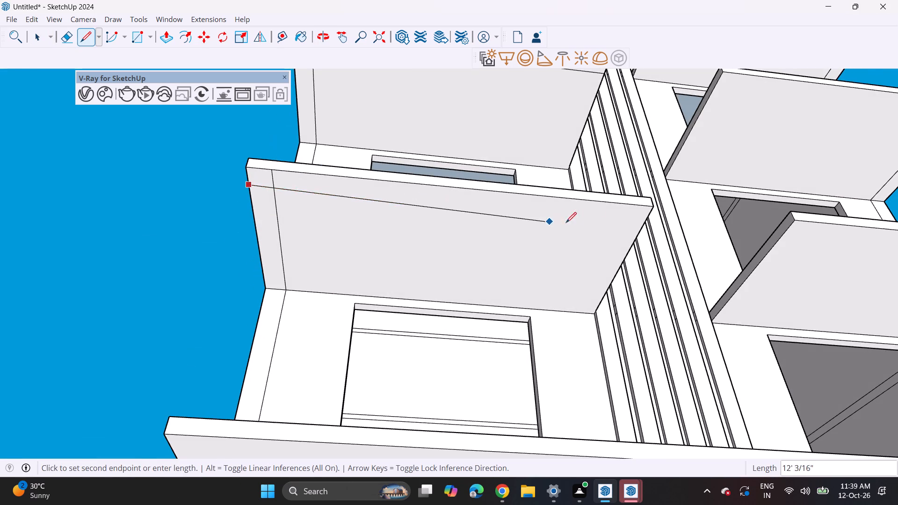
click(648, 221)
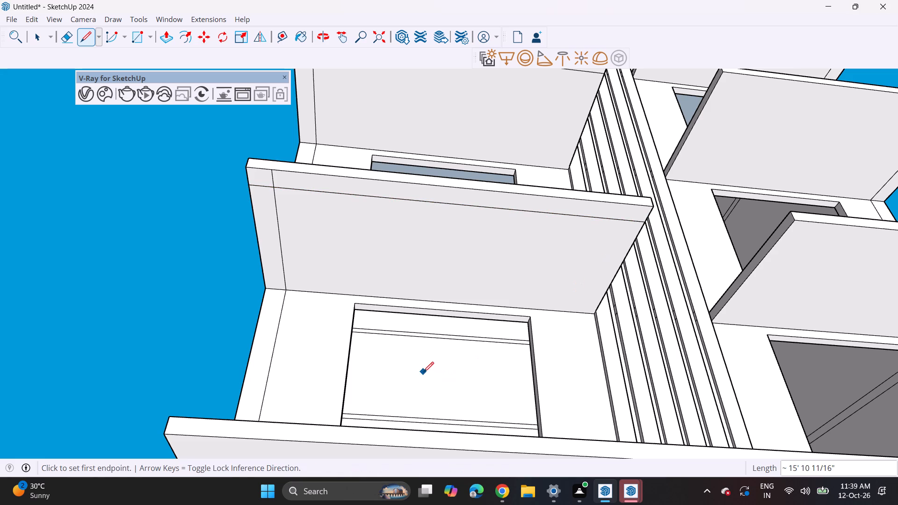
shift+middle_drag(423, 372, 359, 423)
shift+middle_drag(246, 184, 314, 326)
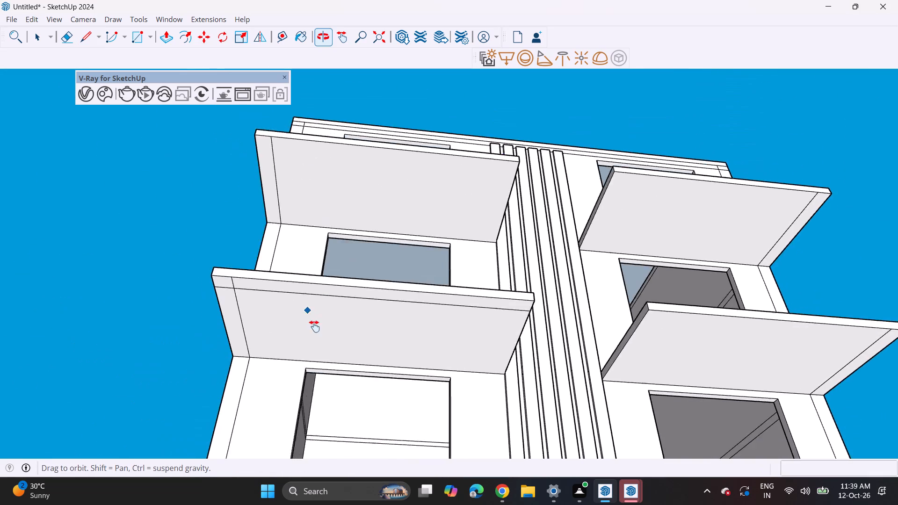
shift+middle_drag(314, 326, 322, 364)
click(268, 198)
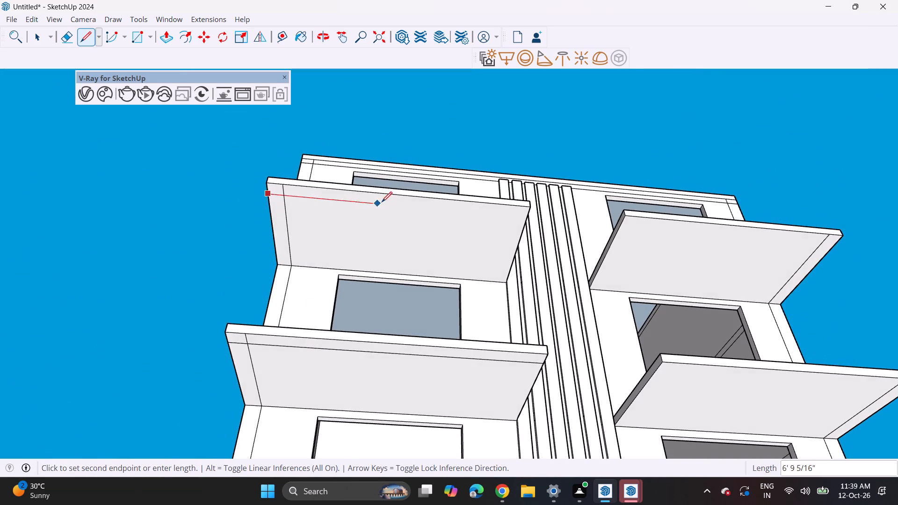
click(528, 216)
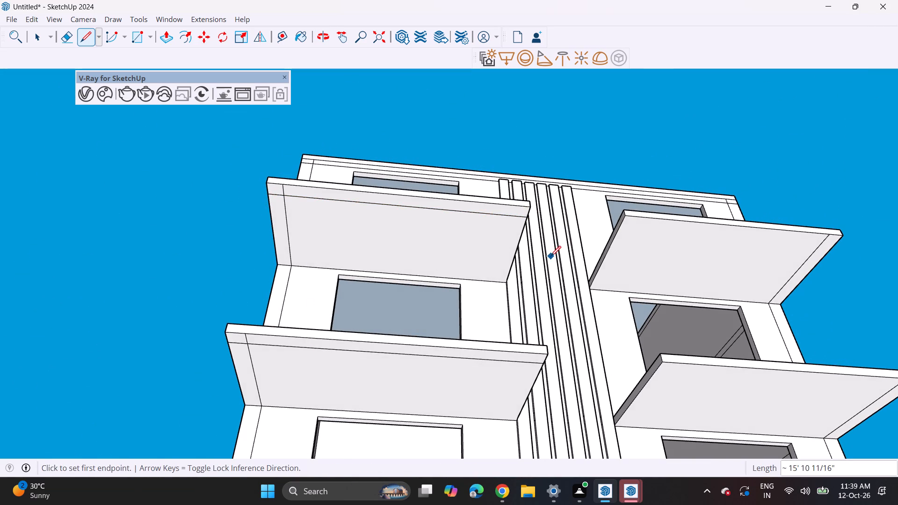
Draw a line about 14' 7" long across the underside of each of the three right balconies, parallel to and near the front edge.
shift+middle_drag(550, 256, 334, 266)
click(367, 237)
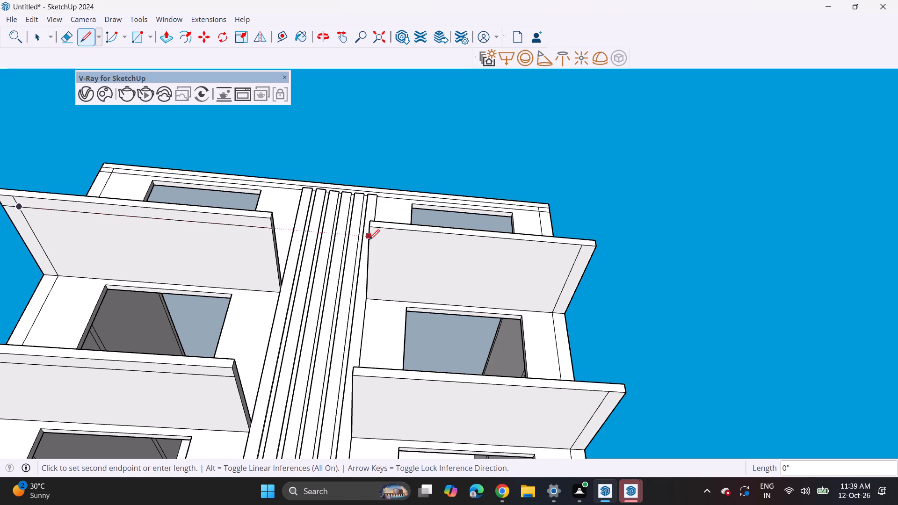
click(592, 257)
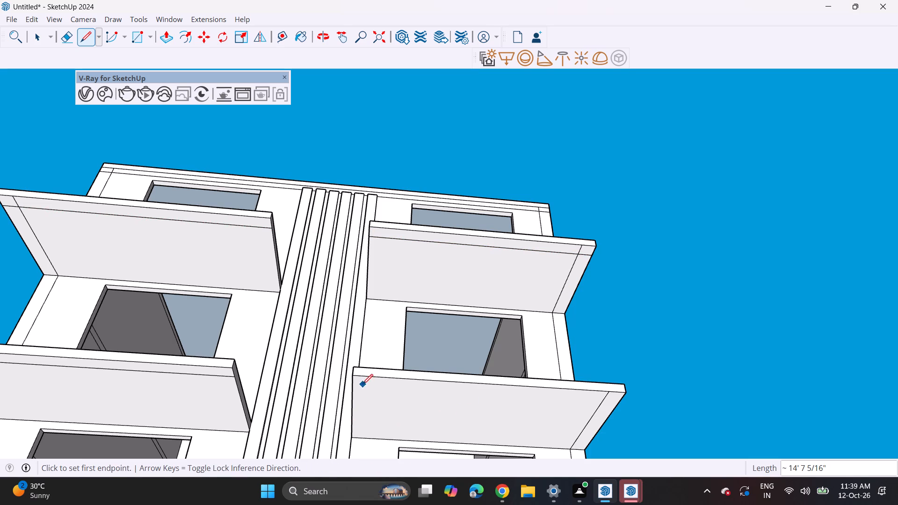
click(354, 383)
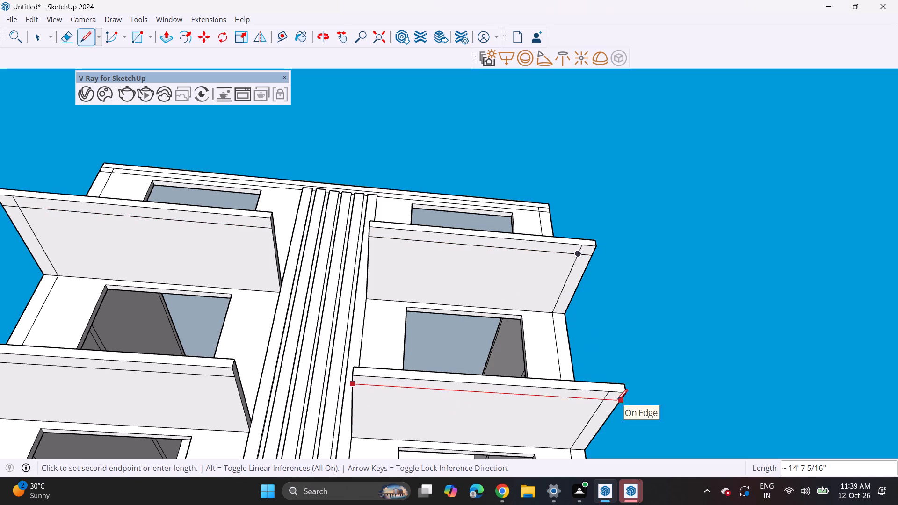
click(617, 399)
shift+middle_drag(482, 435, 453, 232)
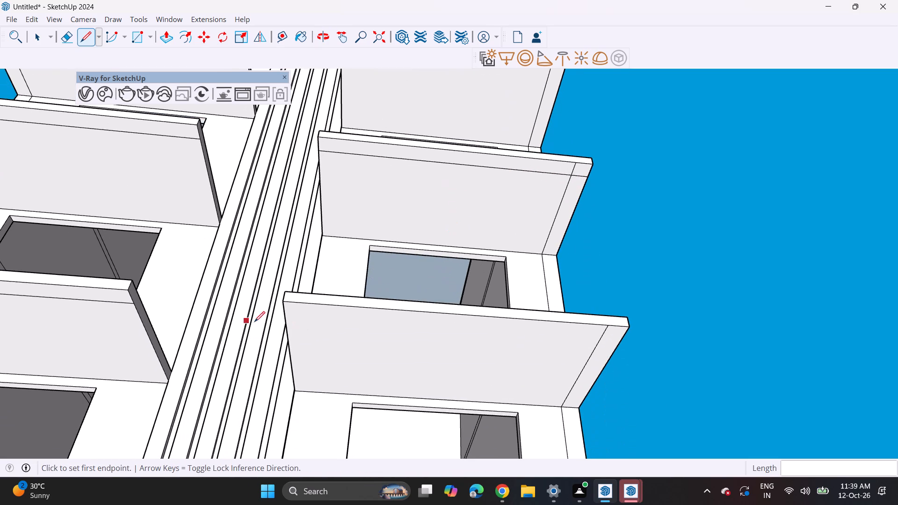
click(284, 314)
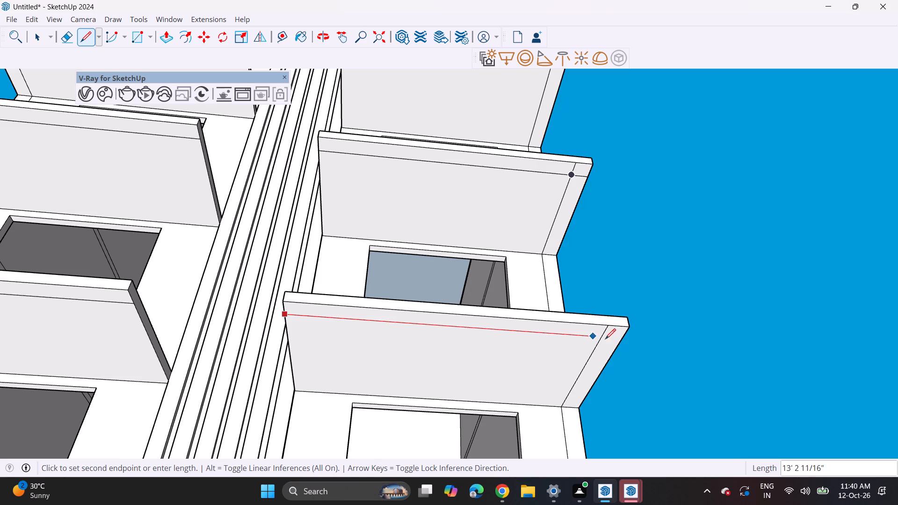
click(626, 335)
Erase the short crossing edge segment within the front border strip on the underside of each of the three right balconies.
scroll(381, 276, down, 2)
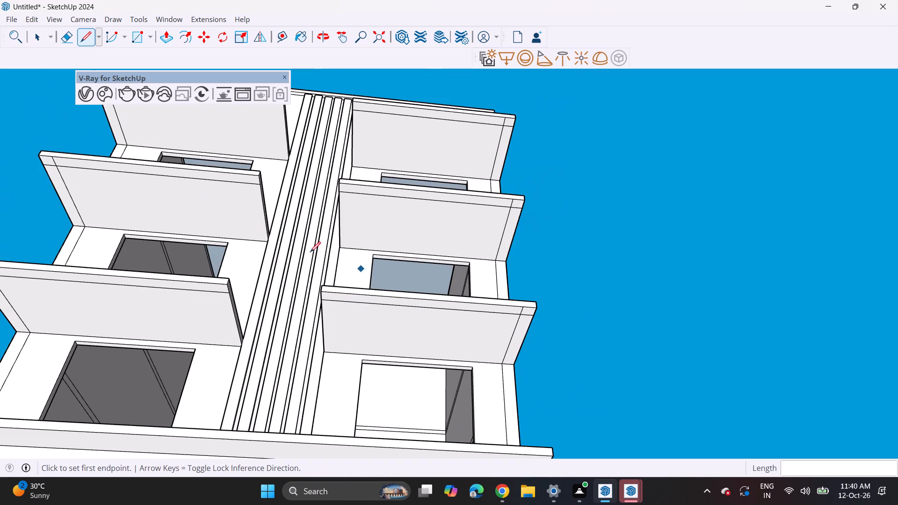
drag(63, 38, 79, 49)
scroll(514, 124, up, 2)
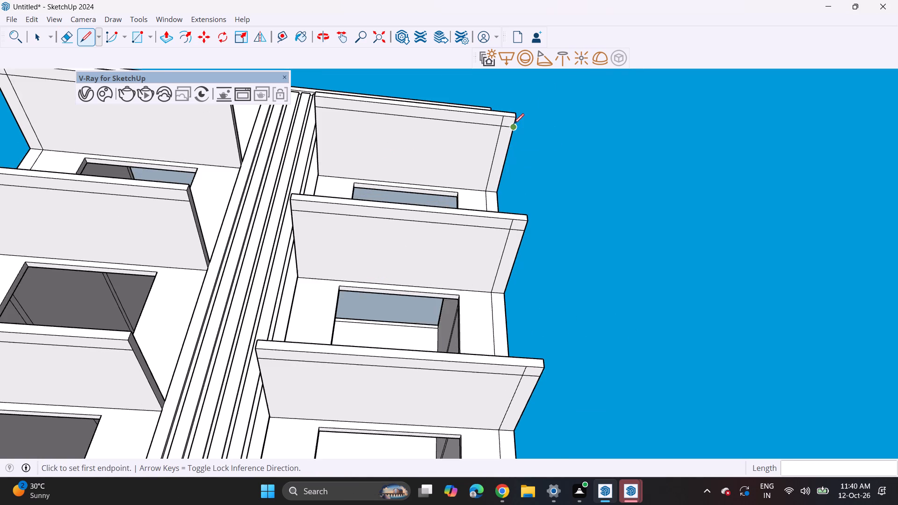
scroll(512, 123, up, 4)
click(66, 36)
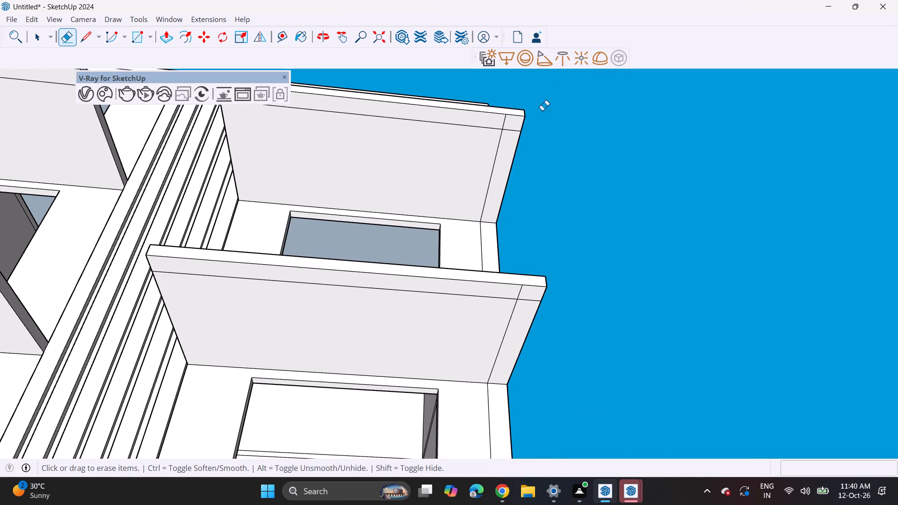
scroll(538, 110, up, 3)
click(493, 128)
scroll(486, 236, down, 7)
scroll(502, 321, up, 7)
click(502, 311)
scroll(501, 308, down, 8)
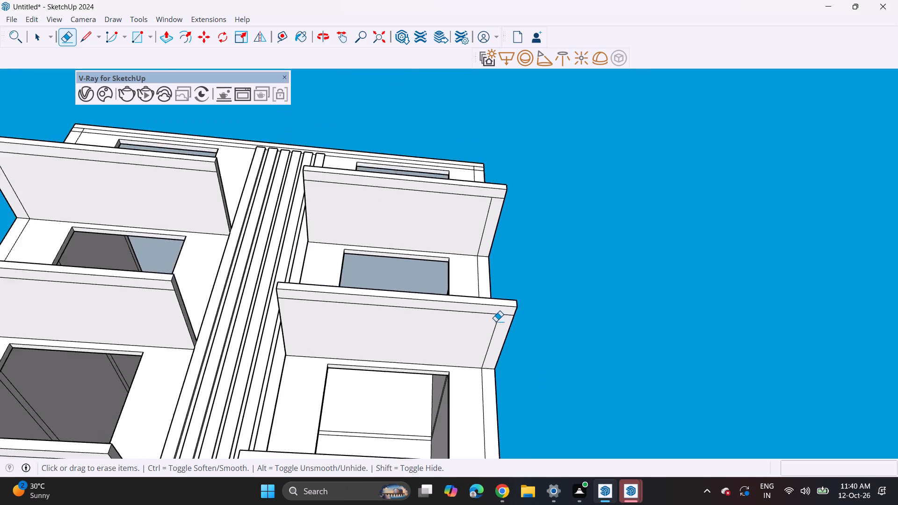
scroll(496, 321, down, 2)
shift+middle_drag(495, 325, 468, 206)
scroll(464, 281, up, 7)
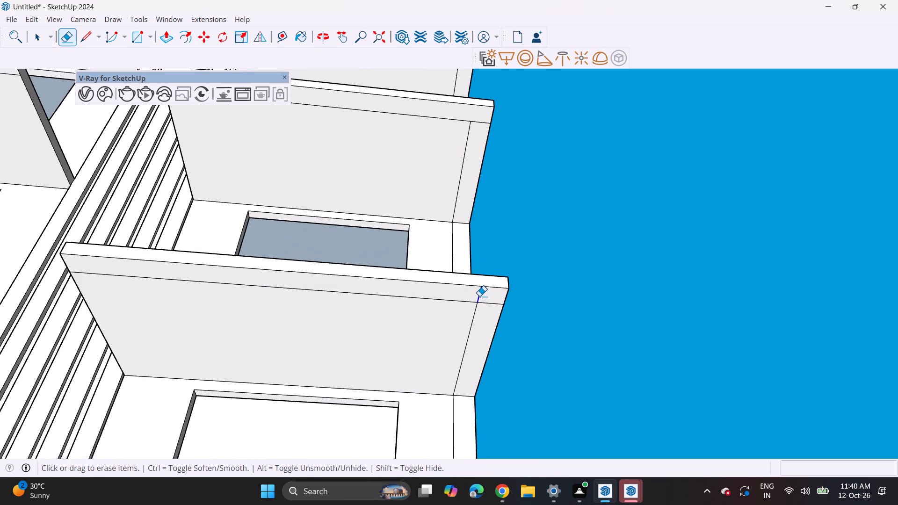
click(479, 296)
Erase the short crossing edge segment within the front border strip on the underside of each of the three left balconies.
scroll(471, 294, down, 11)
shift+middle_drag(302, 293, 562, 300)
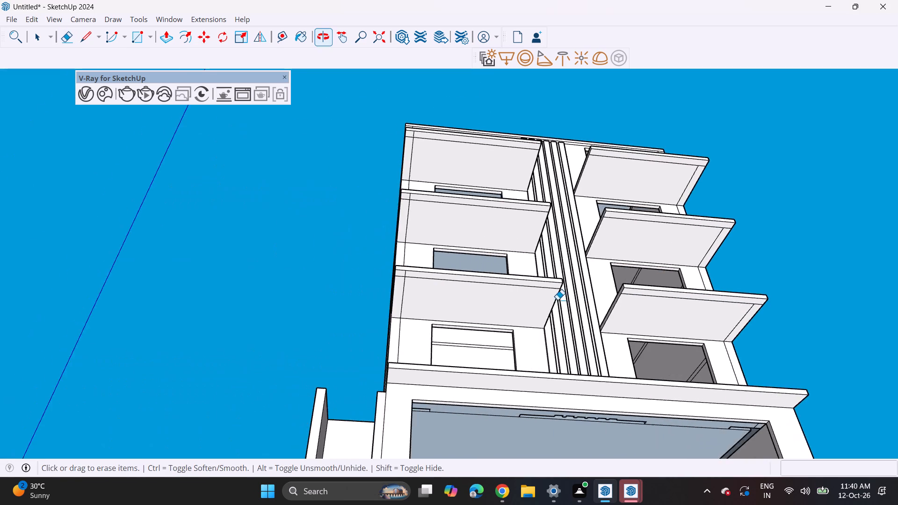
scroll(456, 270, up, 7)
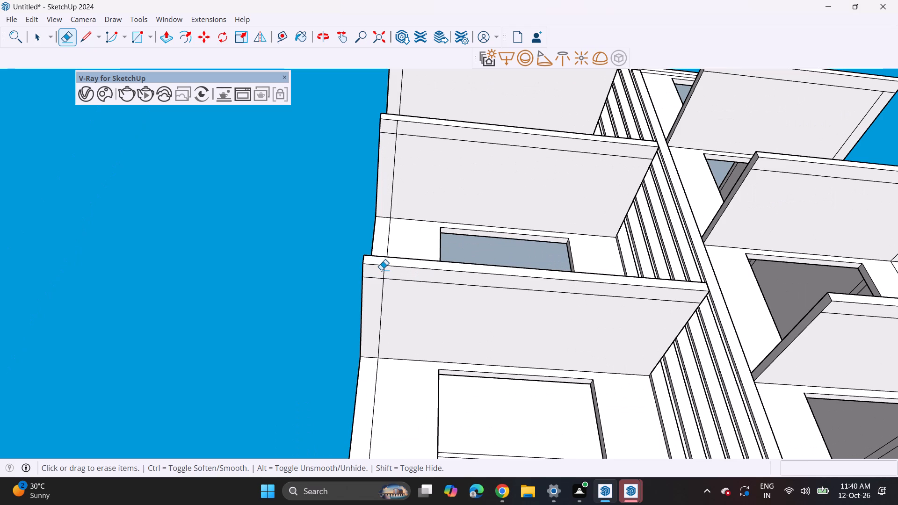
click(382, 268)
click(384, 271)
click(397, 128)
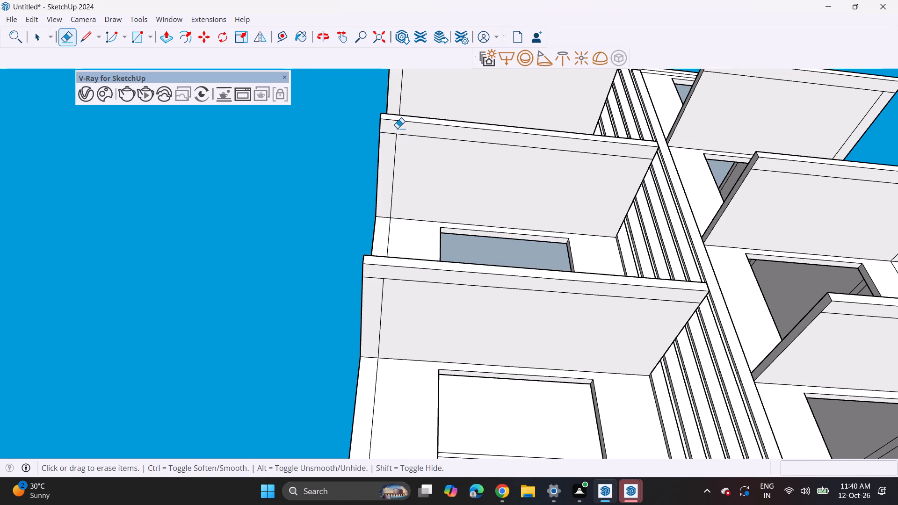
scroll(398, 131, down, 3)
shift+middle_drag(414, 122, 406, 229)
scroll(396, 152, up, 7)
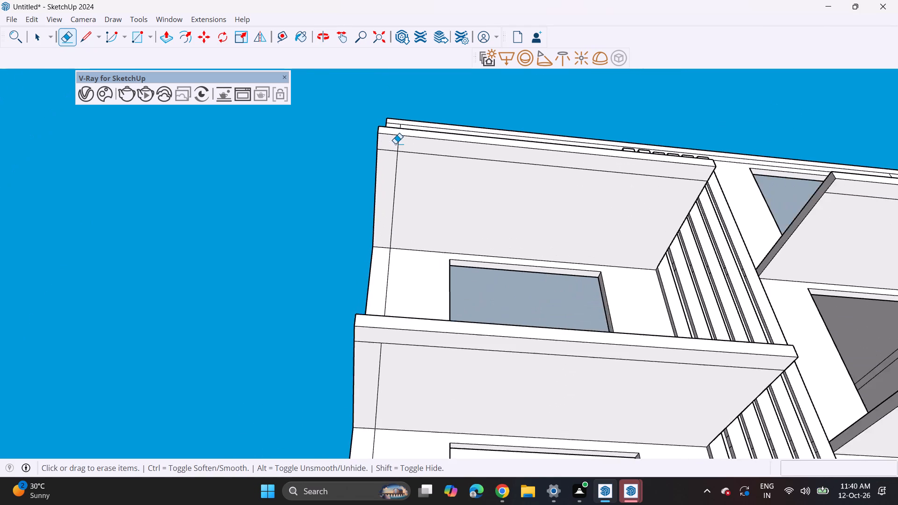
click(400, 144)
drag(401, 143, 392, 147)
Draw front border lines across the top faces of the uppermost balconies, about 15' 11" on the left one and 14' 7" on the right one.
scroll(390, 158, down, 5)
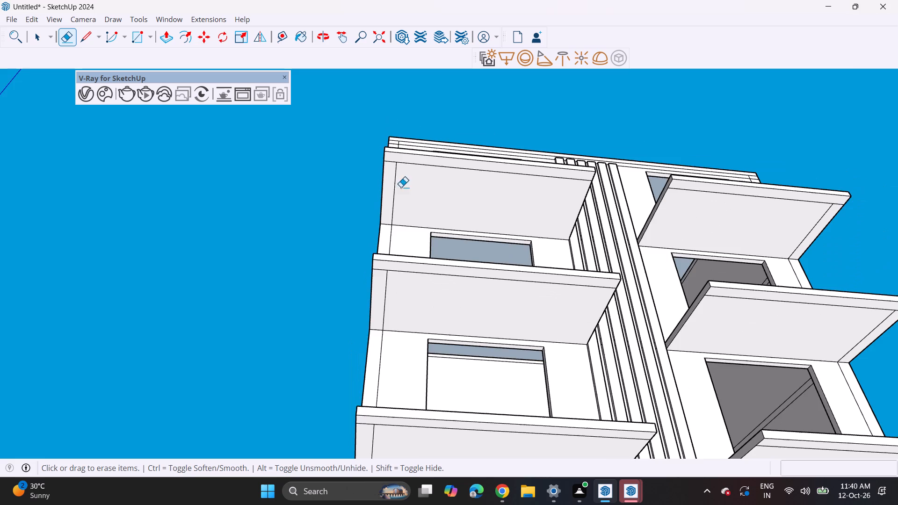
scroll(401, 187, down, 6)
scroll(443, 197, down, 2)
middle_drag(485, 195, 455, 317)
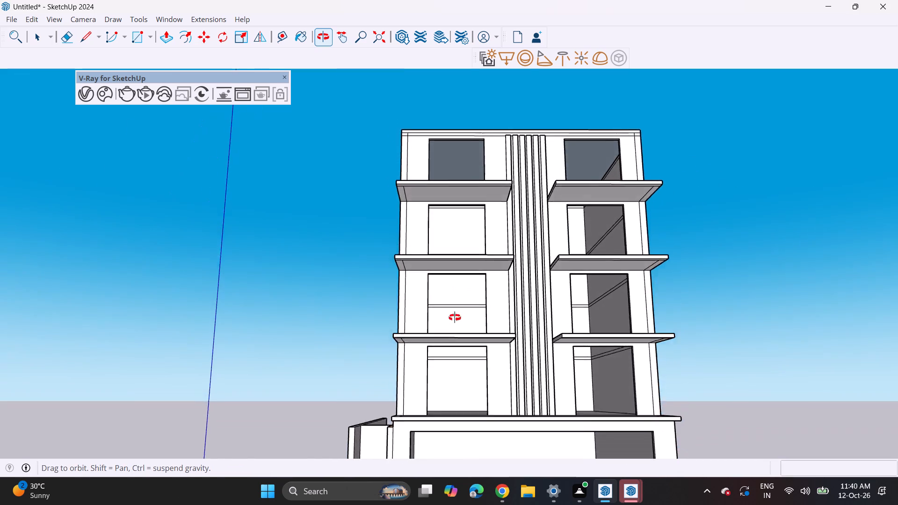
middle_drag(455, 317, 437, 475)
middle_drag(427, 283, 427, 343)
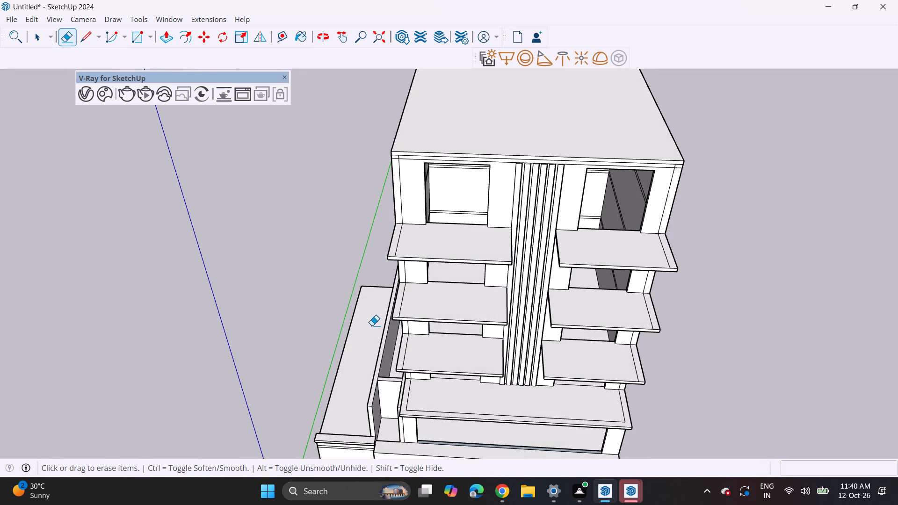
scroll(409, 268, up, 5)
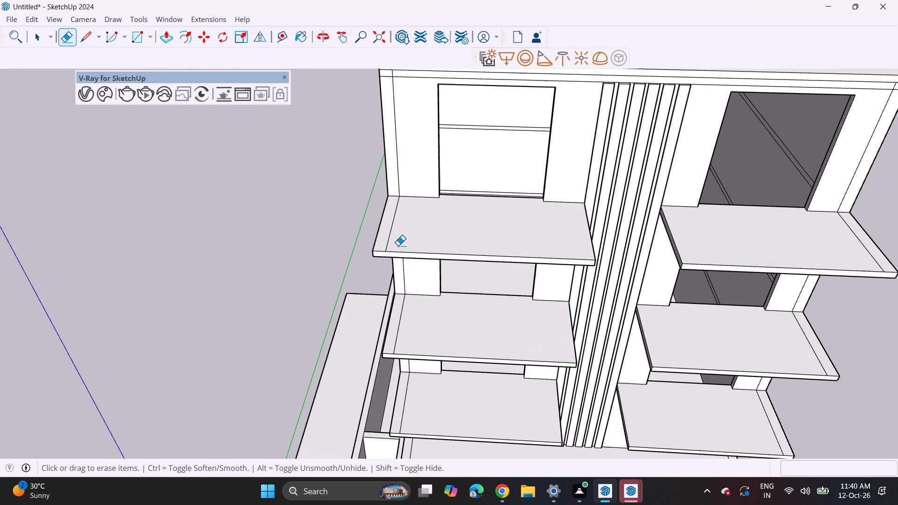
click(87, 37)
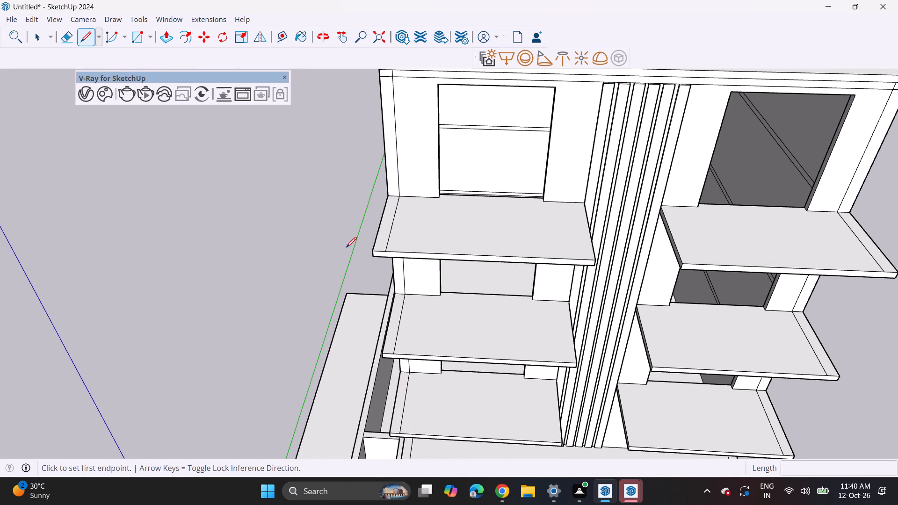
click(375, 241)
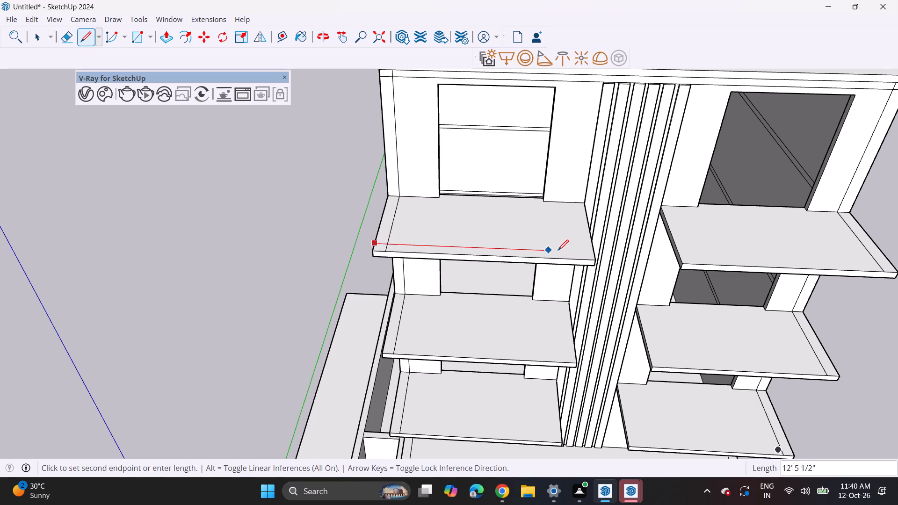
click(595, 249)
click(680, 253)
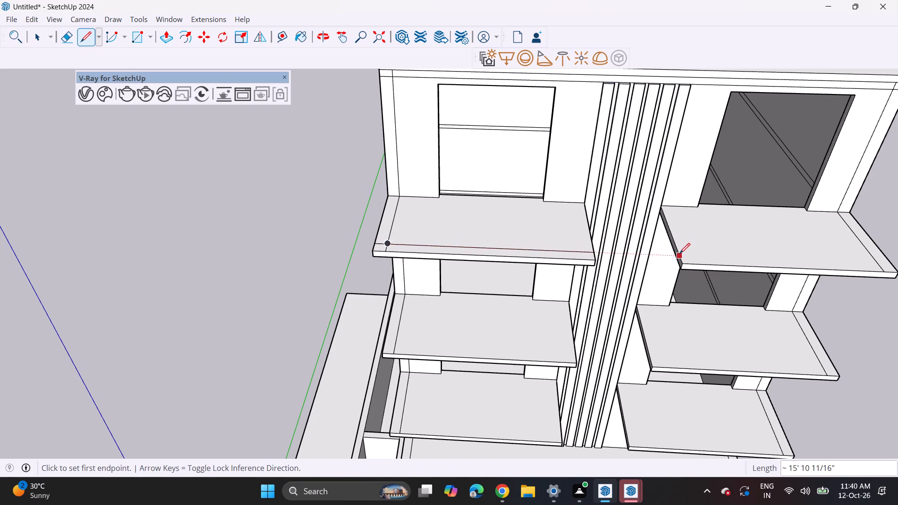
click(890, 266)
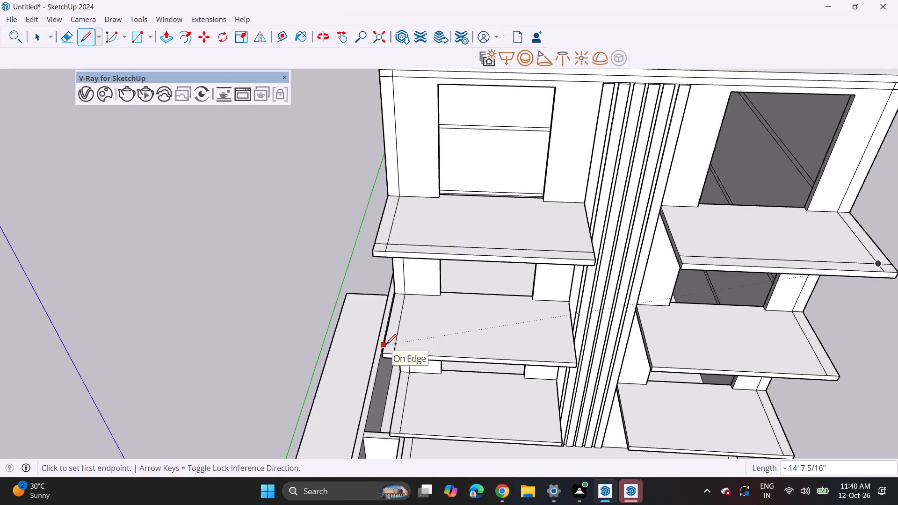
Draw front border lines across the top faces of the middle and lowest balconies, about 15' 11" on the left ones and 14' 7" on the right ones.
click(386, 345)
click(574, 351)
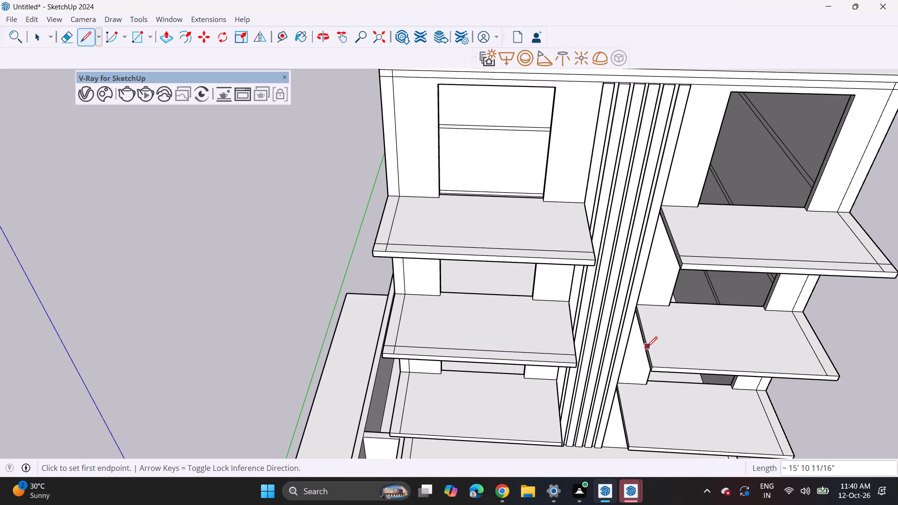
click(650, 359)
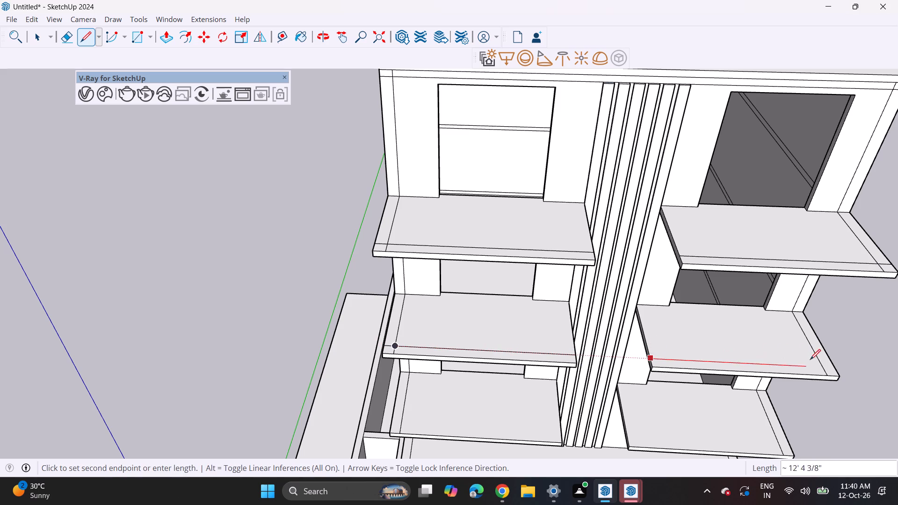
click(834, 367)
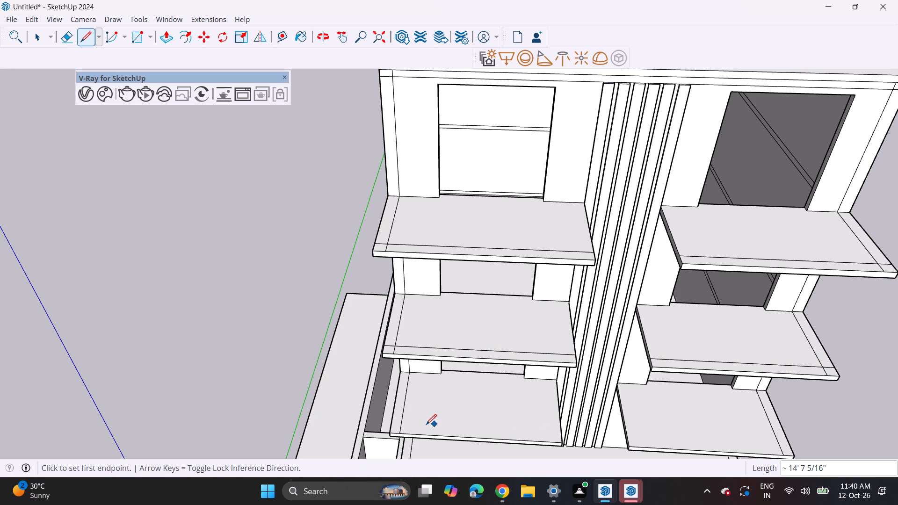
click(395, 420)
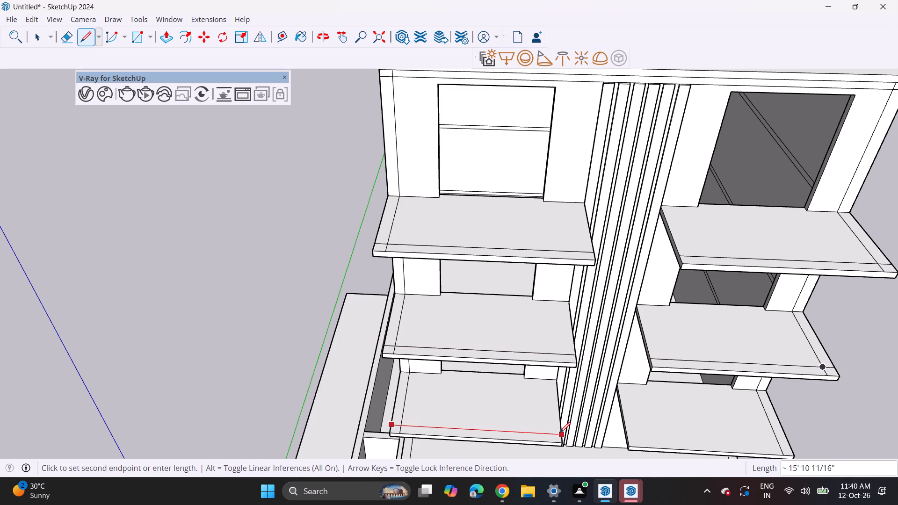
click(560, 433)
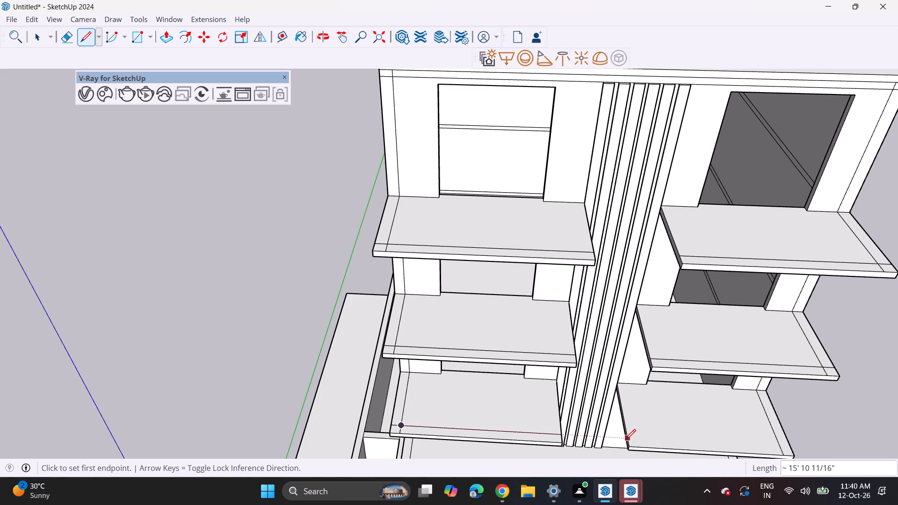
click(625, 440)
click(791, 447)
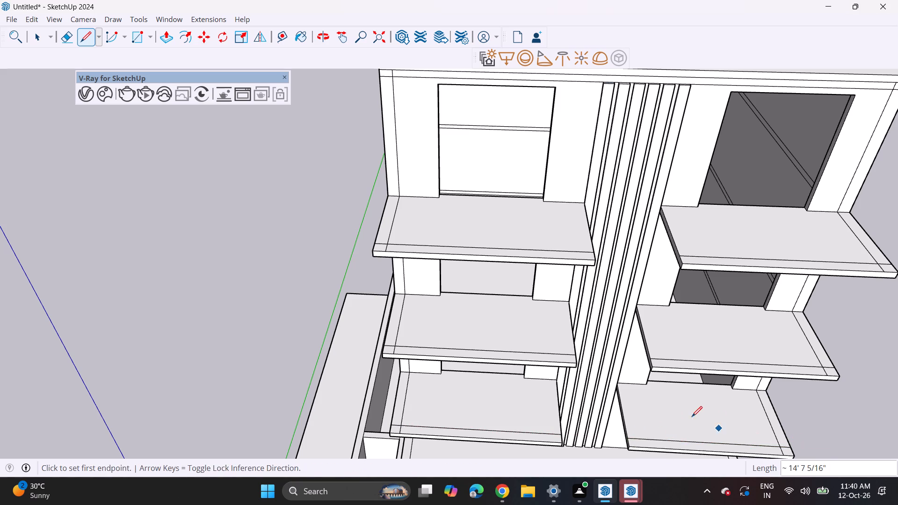
Draw a line about 7' 7" long on the uppermost left balcony's top face, parallel to and near the side edge beside the vertical fins.
middle_drag(689, 416, 682, 342)
scroll(541, 267, down, 3)
middle_drag(450, 275, 448, 255)
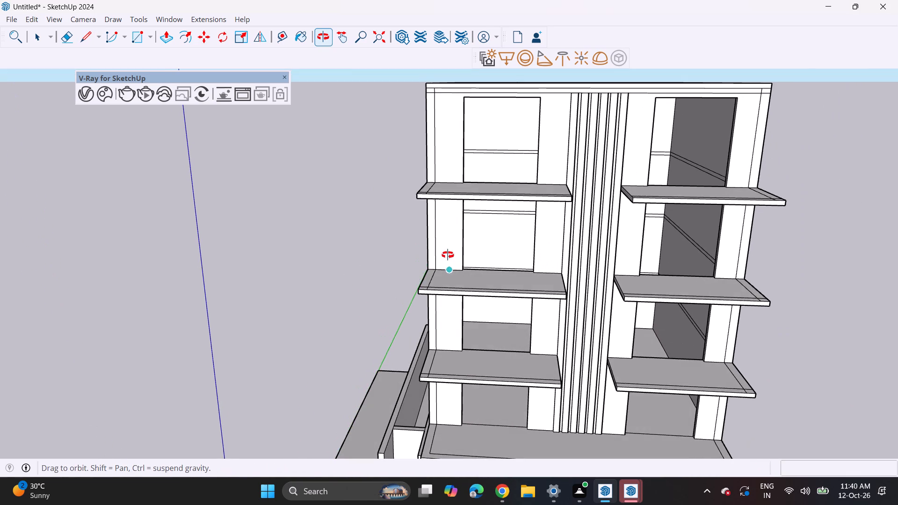
middle_drag(448, 255, 437, 283)
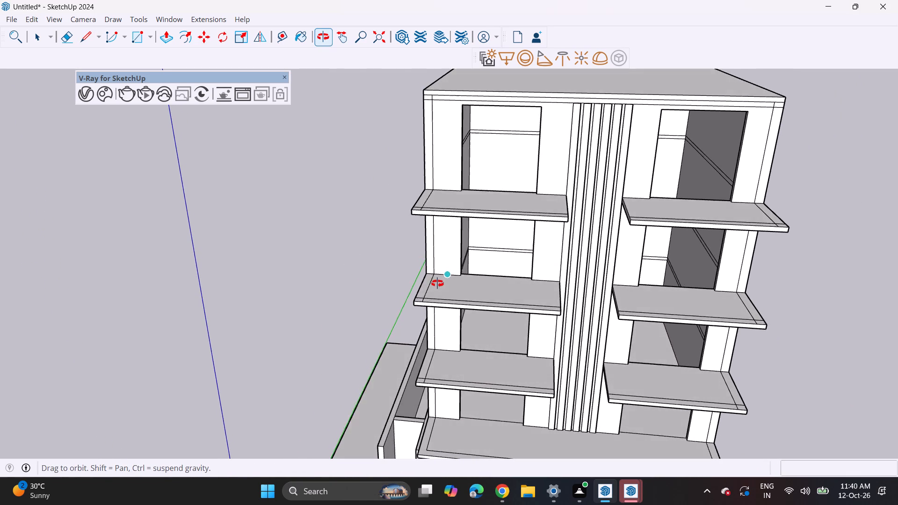
middle_drag(437, 283, 439, 299)
scroll(425, 214, up, 6)
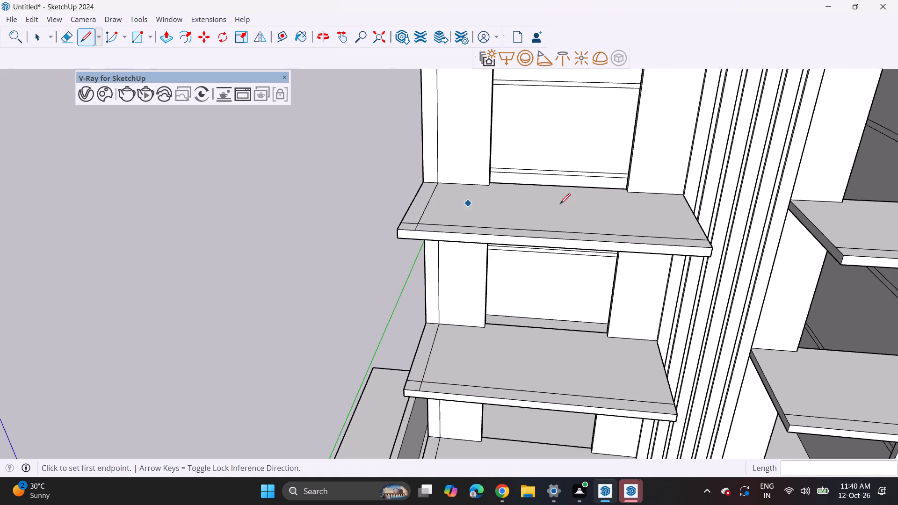
click(675, 197)
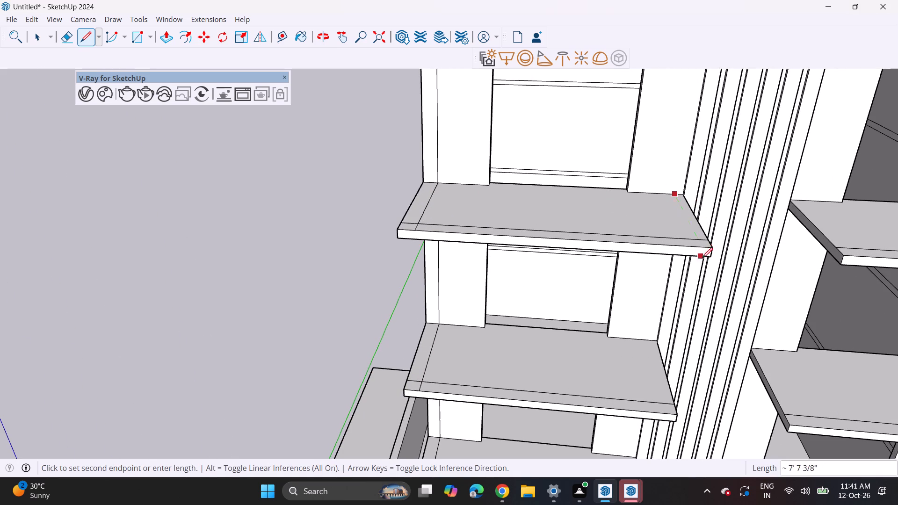
click(700, 250)
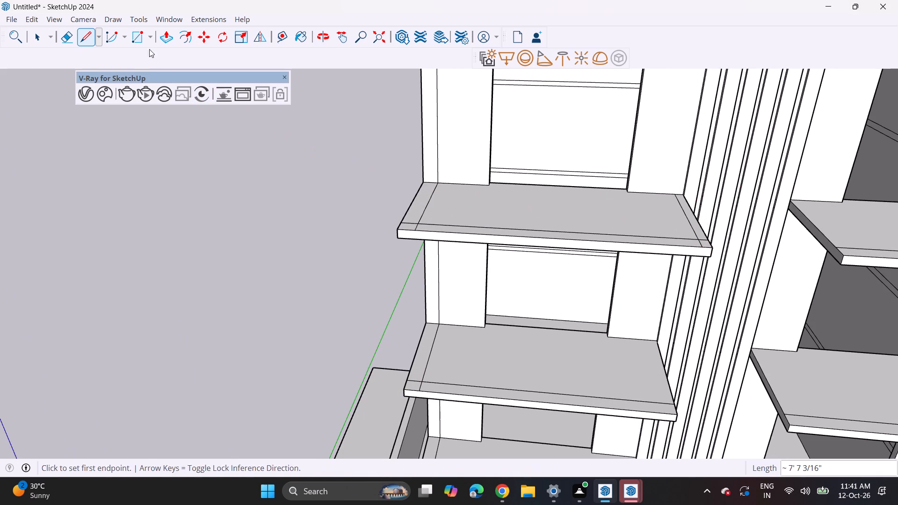
Erase the short crossing edge segments at both front corners of the uppermost left balcony's border, leaving one continuous U-shaped strip.
drag(61, 36, 66, 40)
scroll(418, 235, up, 2)
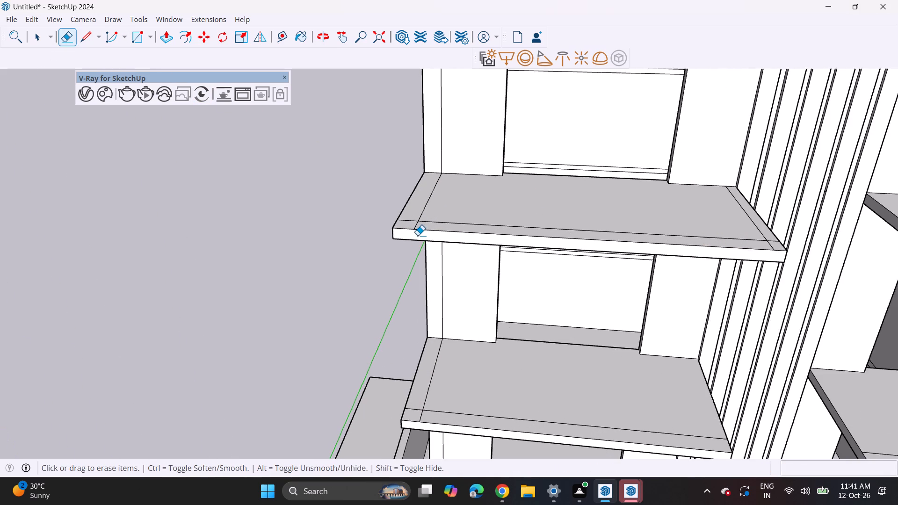
scroll(418, 235, up, 3)
click(406, 221)
click(420, 227)
scroll(421, 237, down, 2)
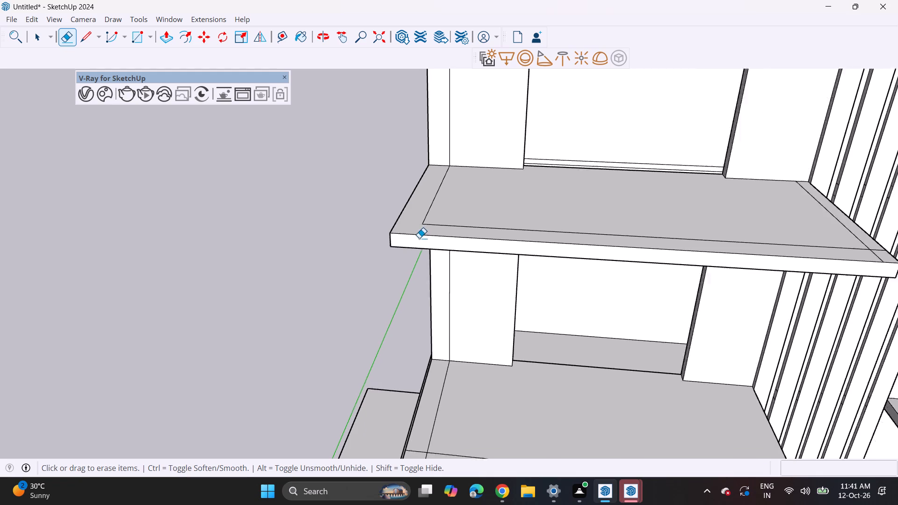
scroll(419, 238, down, 2)
scroll(806, 264, up, 2)
scroll(756, 252, up, 3)
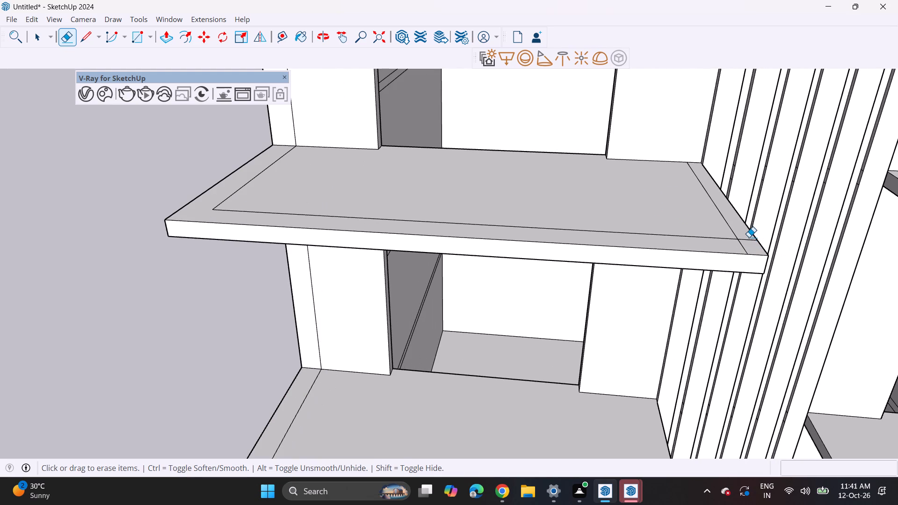
click(749, 237)
click(748, 238)
click(742, 247)
click(745, 239)
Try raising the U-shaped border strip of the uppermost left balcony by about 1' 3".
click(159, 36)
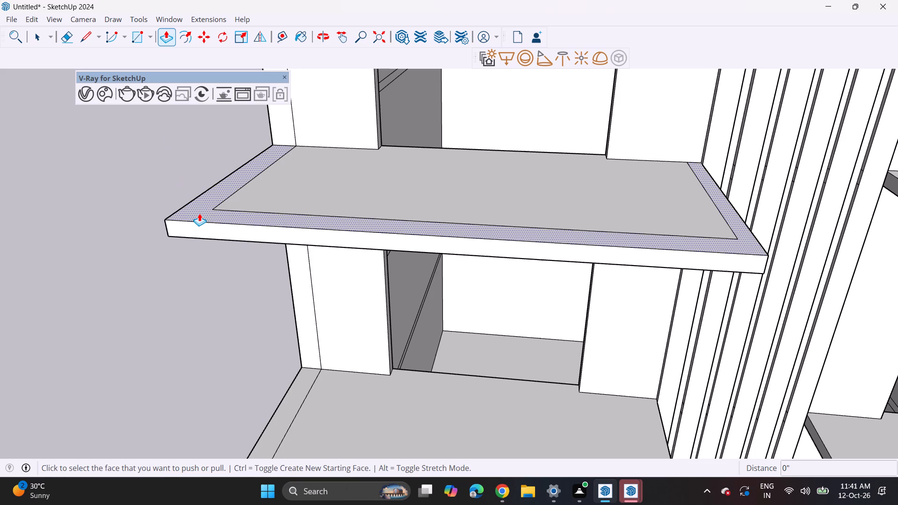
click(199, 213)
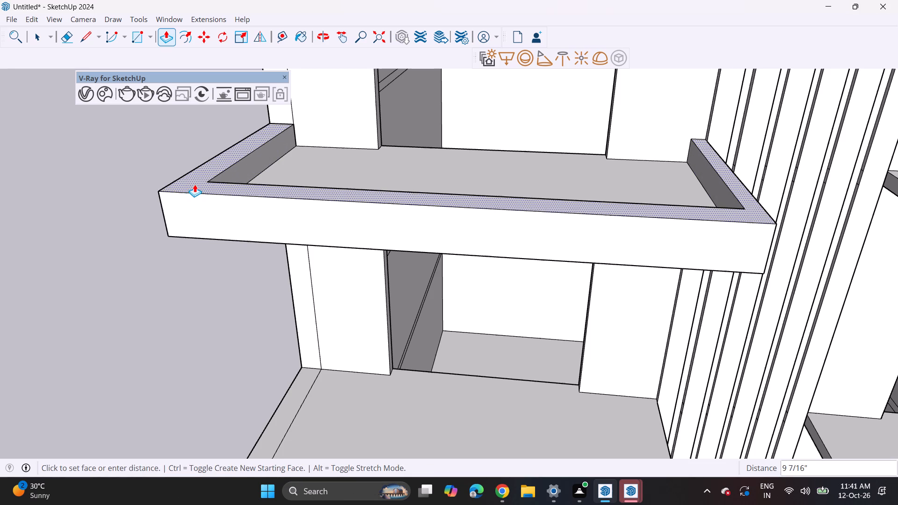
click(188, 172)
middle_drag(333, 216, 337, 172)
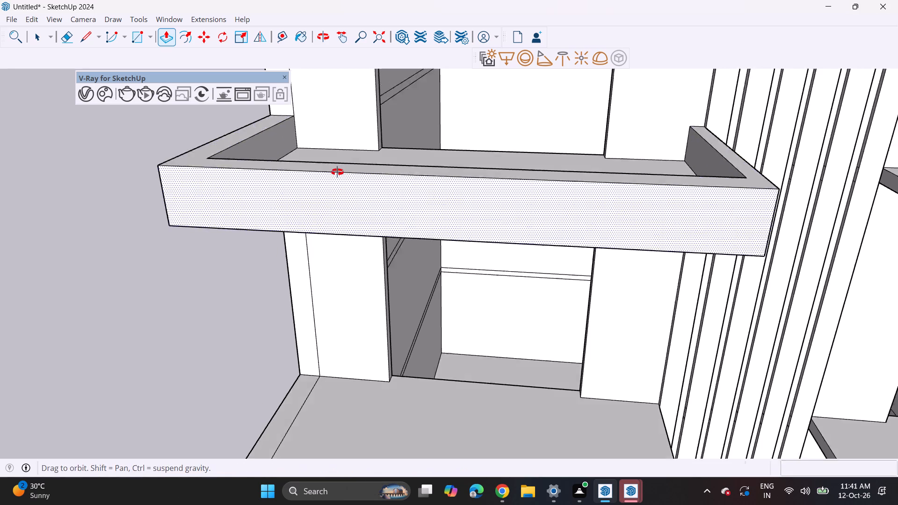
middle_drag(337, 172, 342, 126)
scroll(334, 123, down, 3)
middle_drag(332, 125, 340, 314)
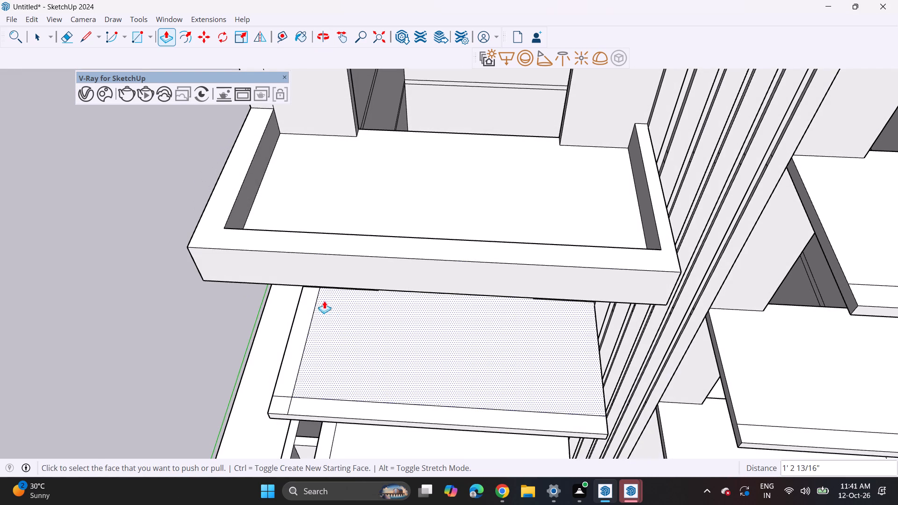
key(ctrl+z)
Push/Pull the uppermost left balcony's border strip up about 10", adding a separate 3 1/2" band on top from a new starting face.
click(262, 268)
click(262, 251)
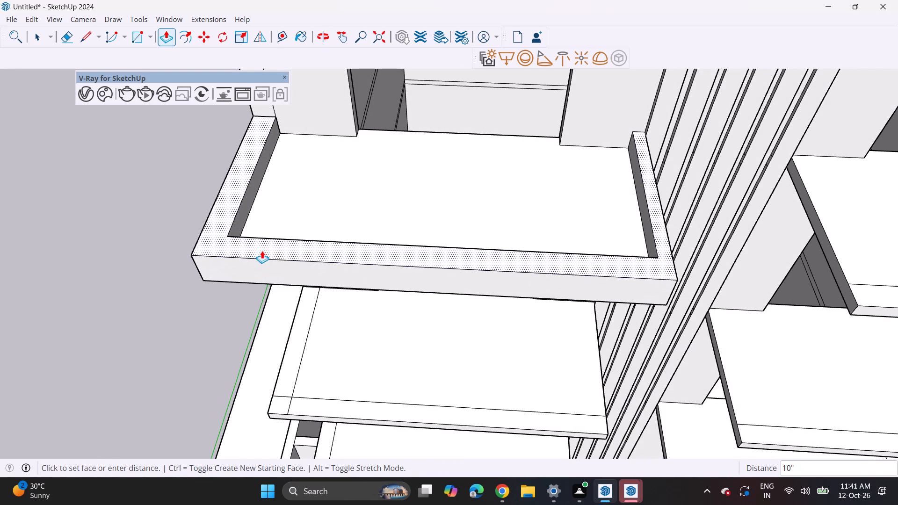
click(262, 252)
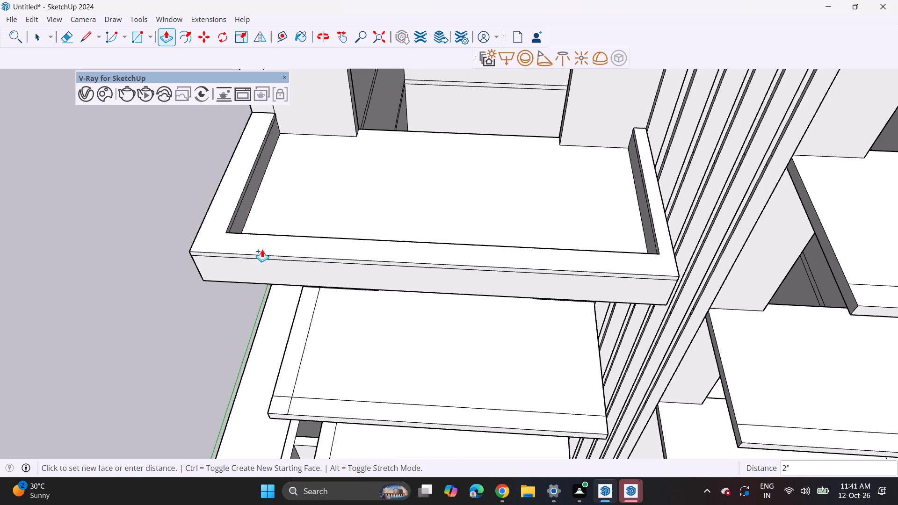
click(262, 245)
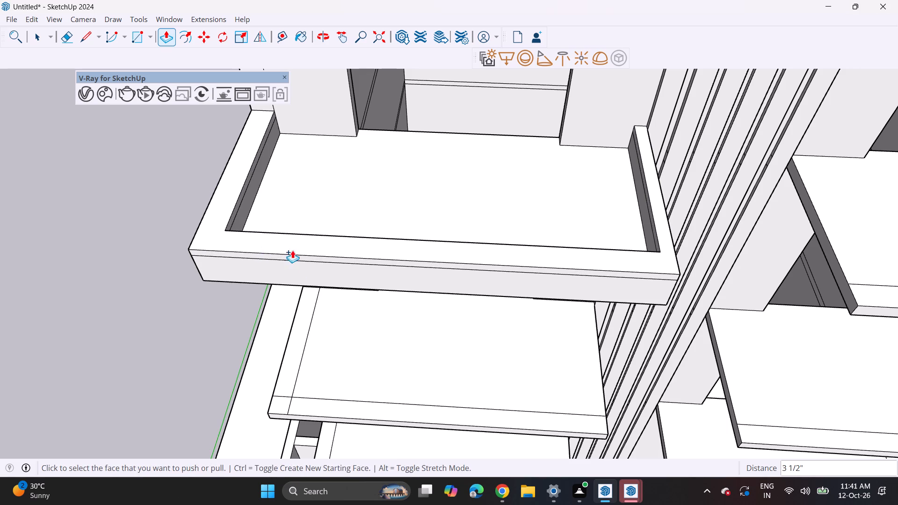
Draw a side border line about 7' 7" long on the uppermost right balcony's top face, near the edge beside the vertical fins.
middle_drag(330, 300, 325, 214)
scroll(307, 238, down, 3)
scroll(319, 286, down, 2)
middle_drag(340, 331, 347, 258)
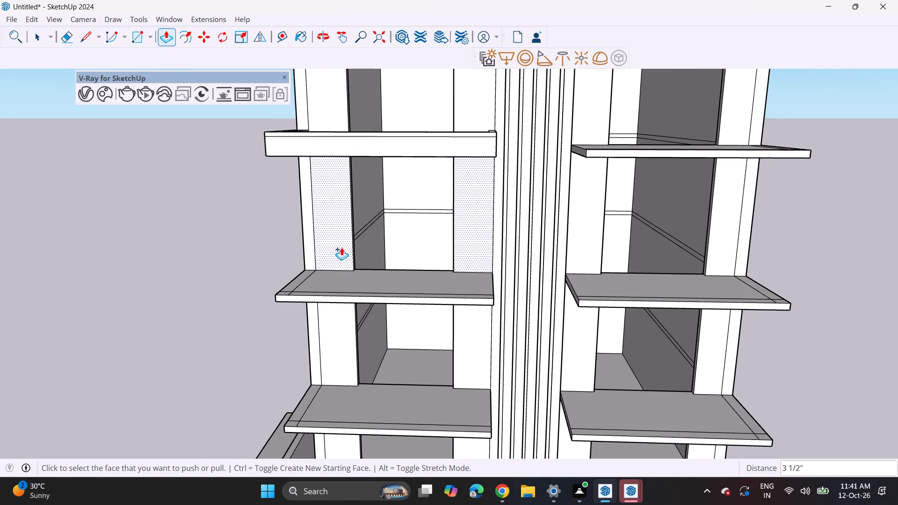
middle_drag(341, 246, 349, 207)
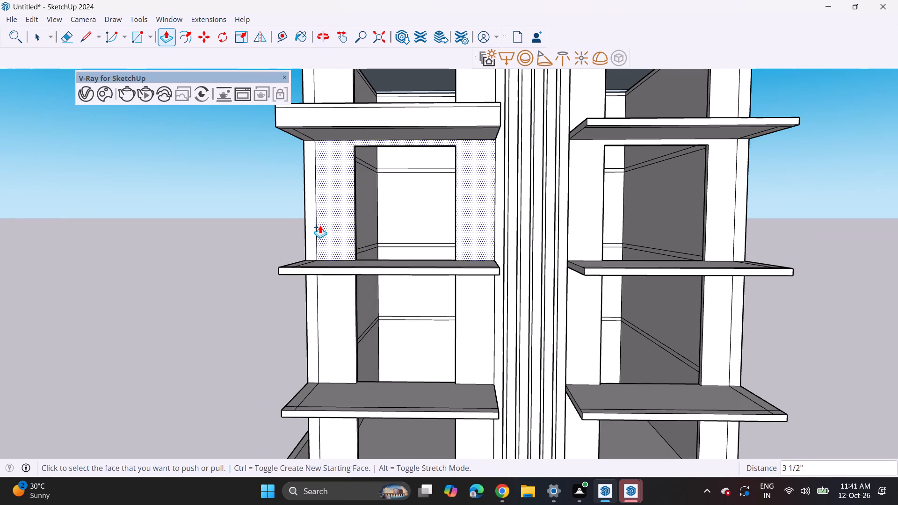
middle_drag(320, 248, 318, 487)
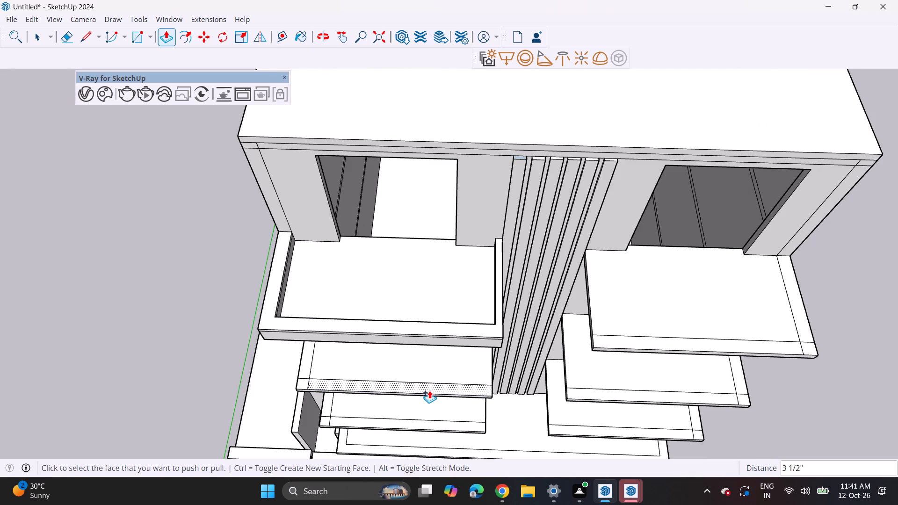
drag(85, 39, 98, 51)
click(89, 43)
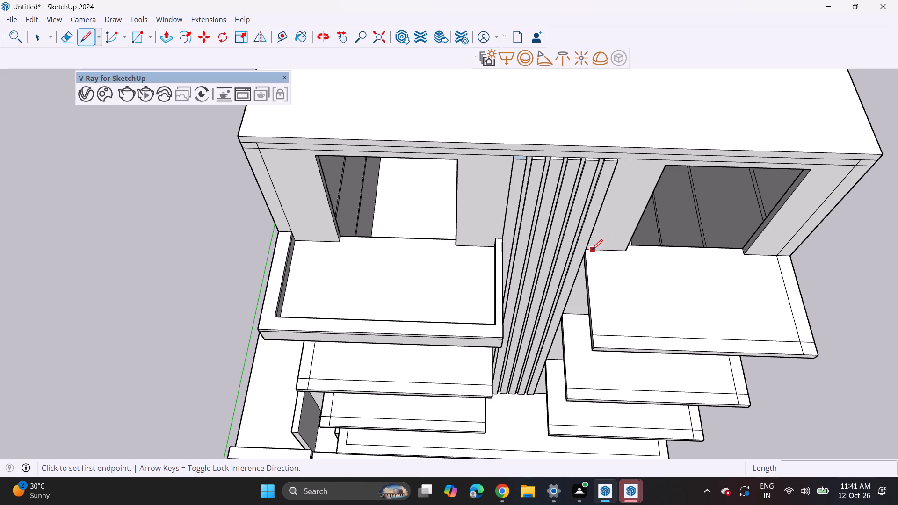
click(592, 250)
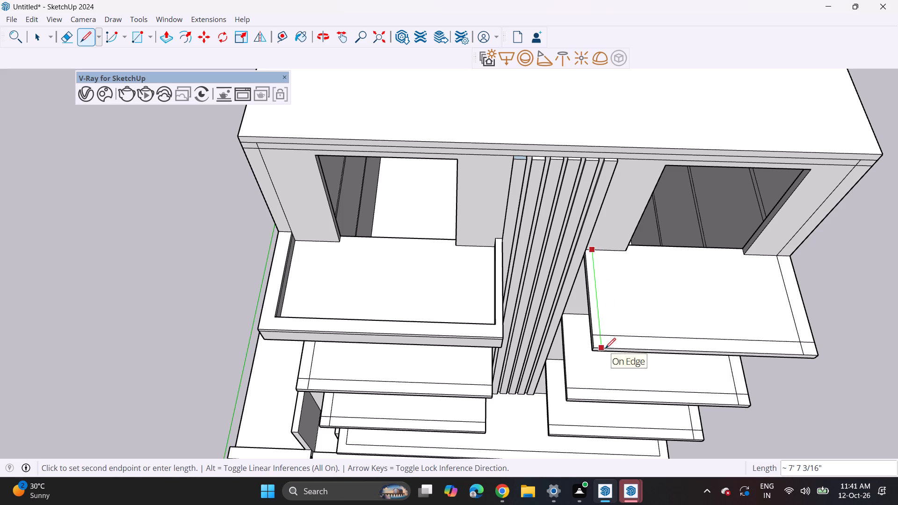
click(605, 349)
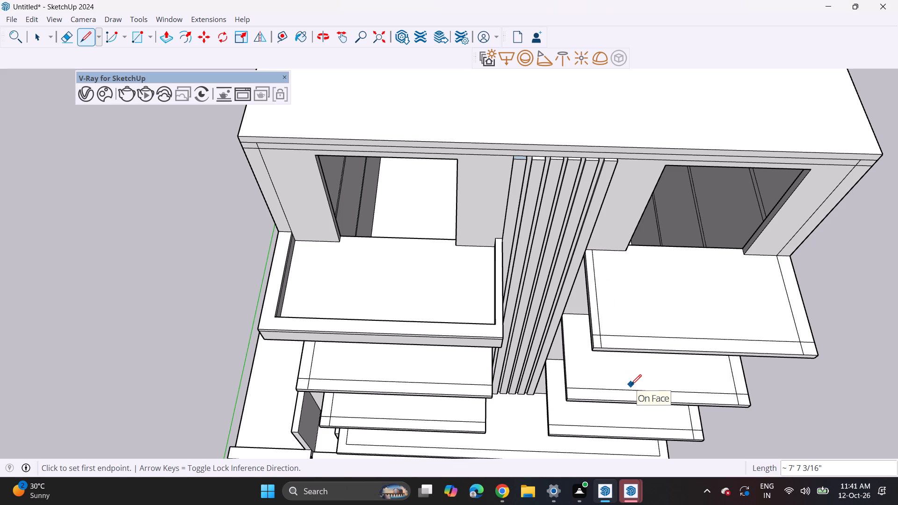
Draw side border lines about 7' 7" long on the top faces of both middle balconies, near the edges beside the vertical fins.
shift+middle_drag(608, 364, 582, 286)
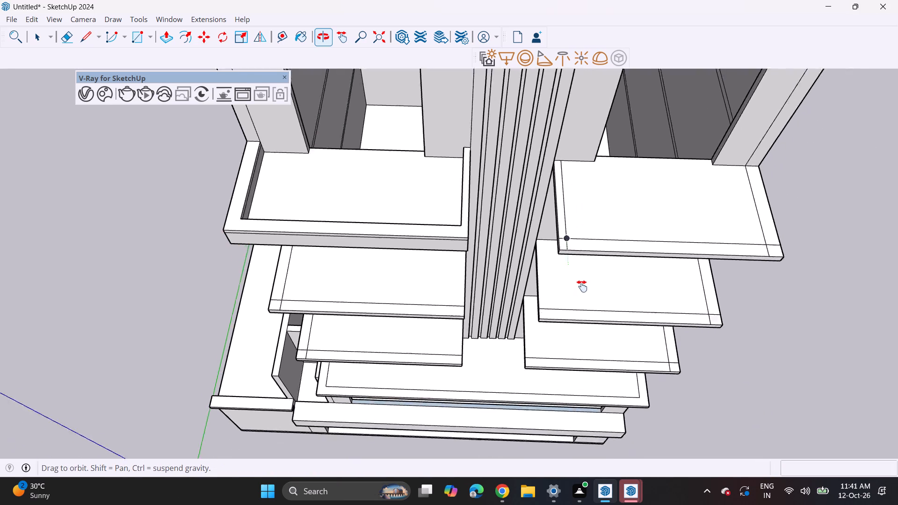
shift+middle_drag(582, 286, 558, 180)
scroll(526, 150, up, 2)
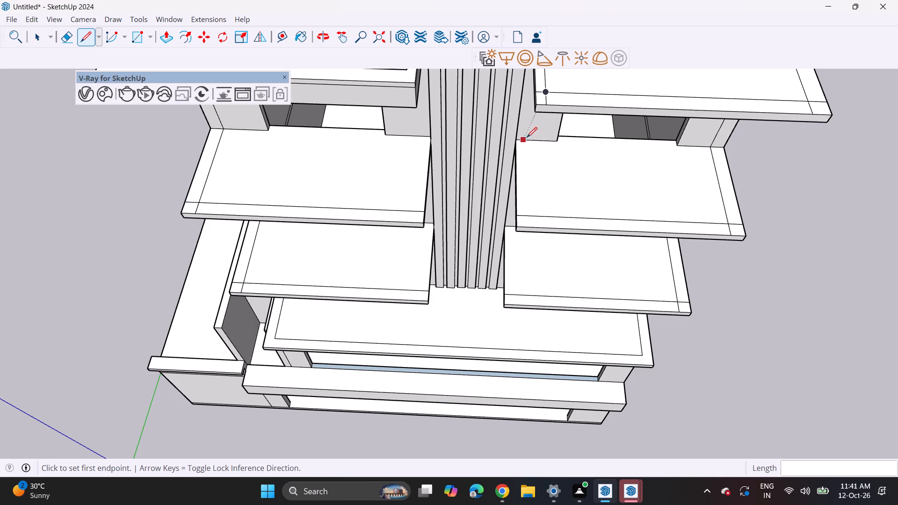
click(527, 139)
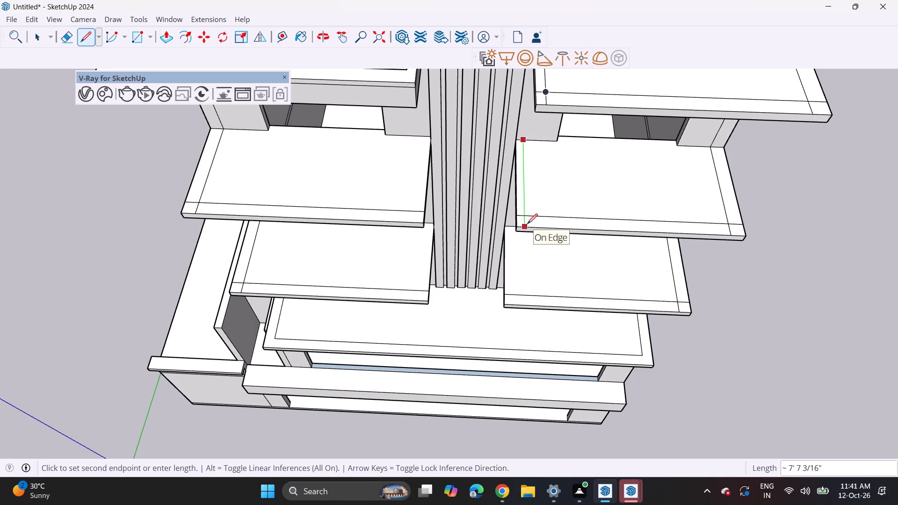
click(527, 224)
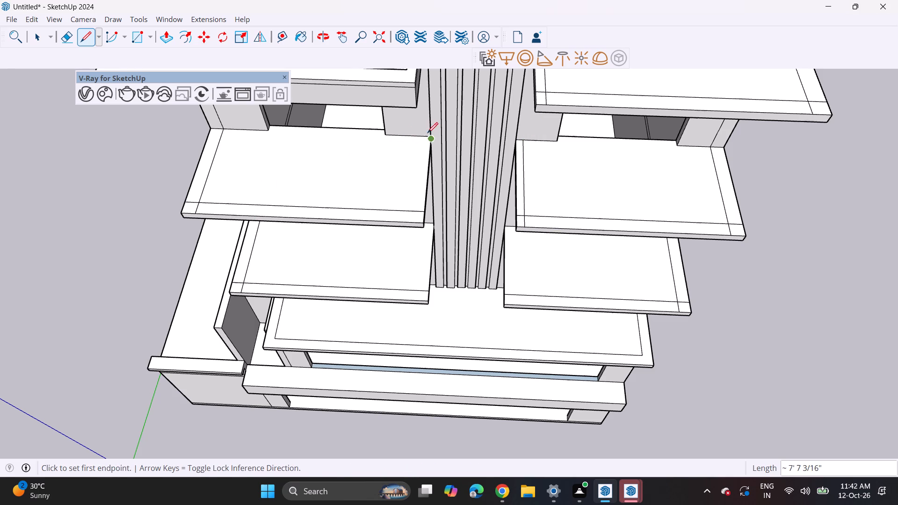
click(422, 136)
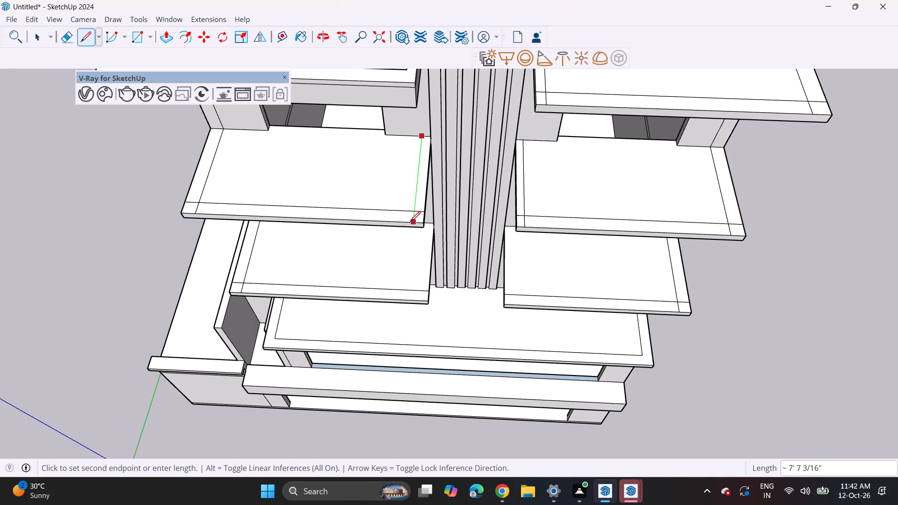
click(410, 222)
middle_drag(527, 230, 527, 226)
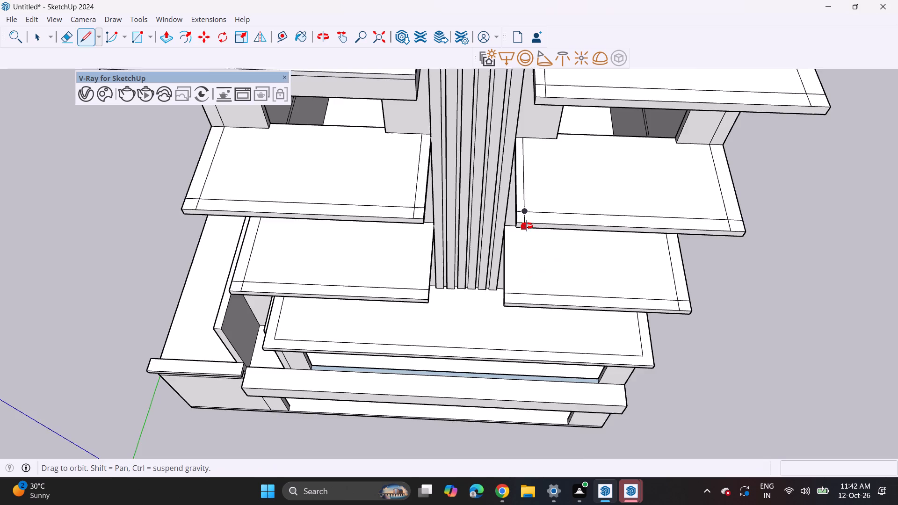
Draw side border lines about 7' 7" long on the top faces of both lowest paired balconies, near the edges beside the vertical fins.
middle_drag(527, 226, 520, 193)
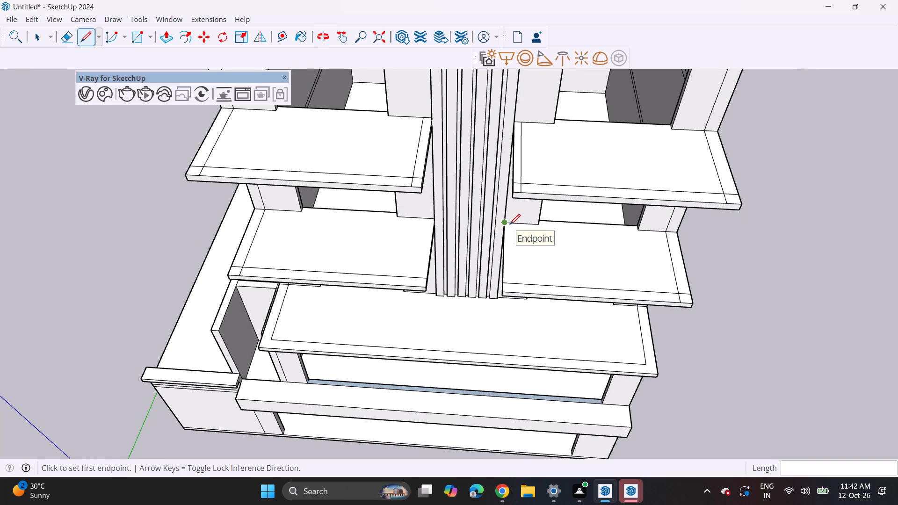
scroll(510, 224, up, 3)
click(510, 224)
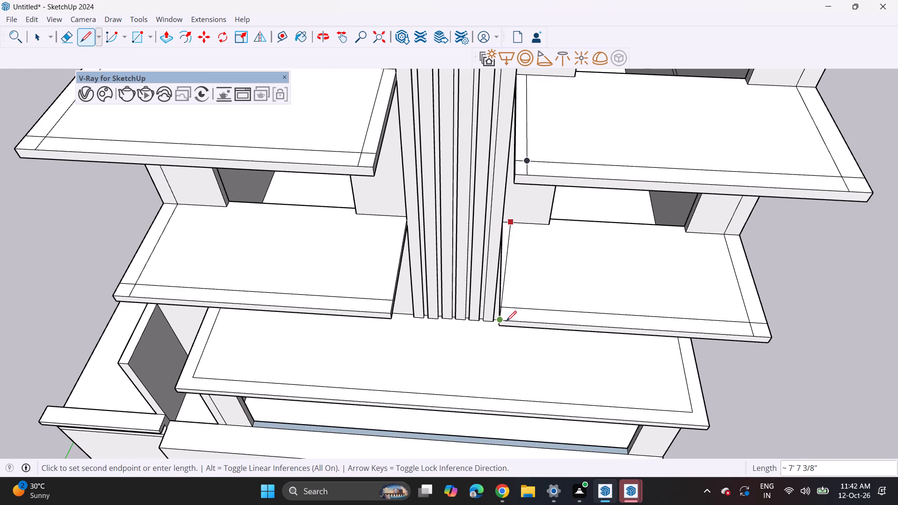
click(509, 322)
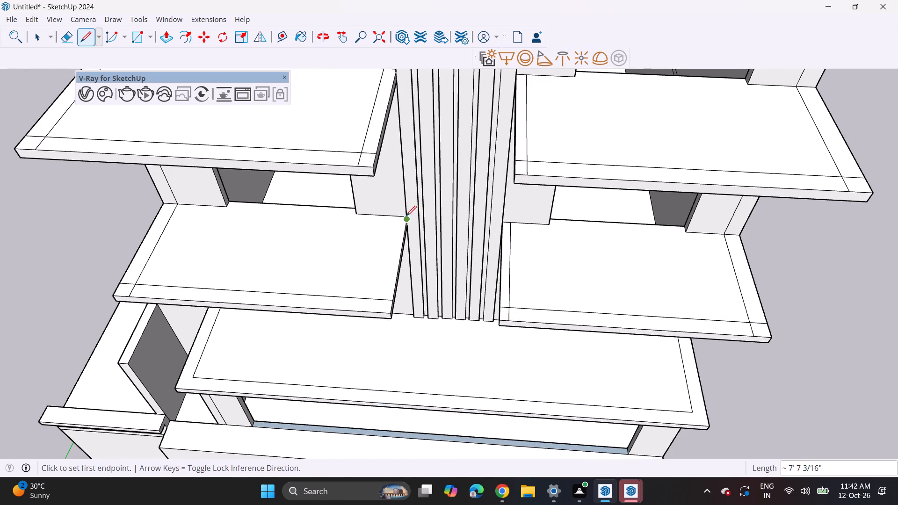
click(399, 216)
click(377, 308)
Erase the overlapping line ends at both front corners of the uppermost right balcony, leaving a clean U-shaped border strip.
middle_drag(494, 324, 487, 216)
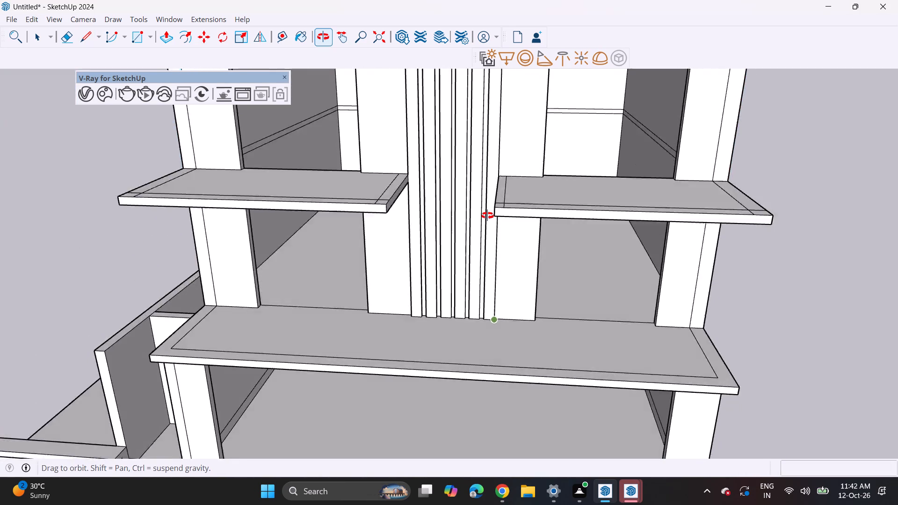
middle_drag(487, 216, 504, 349)
scroll(433, 257, down, 7)
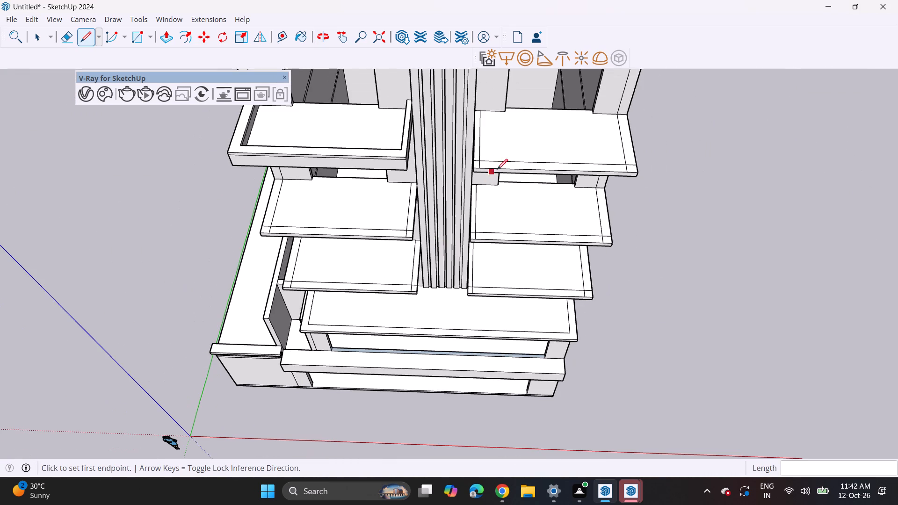
click(66, 39)
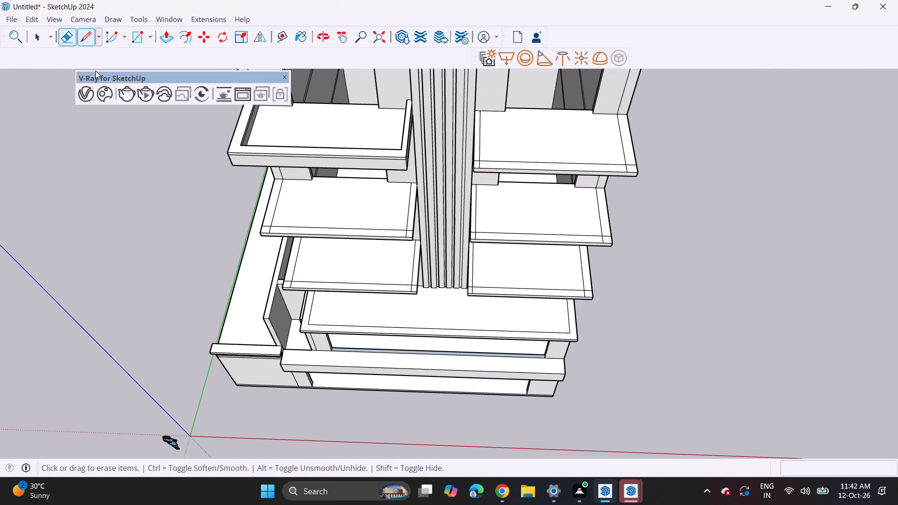
scroll(511, 155, up, 8)
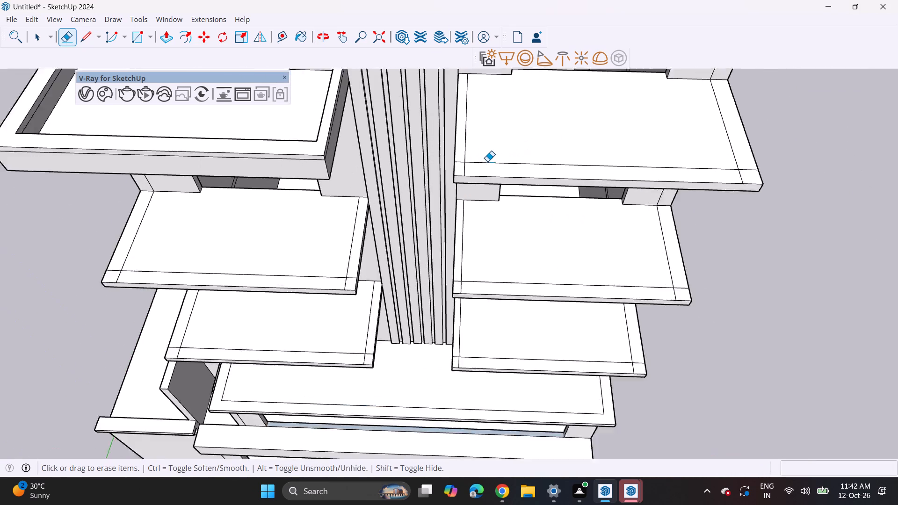
scroll(482, 162, up, 4)
click(441, 161)
click(447, 174)
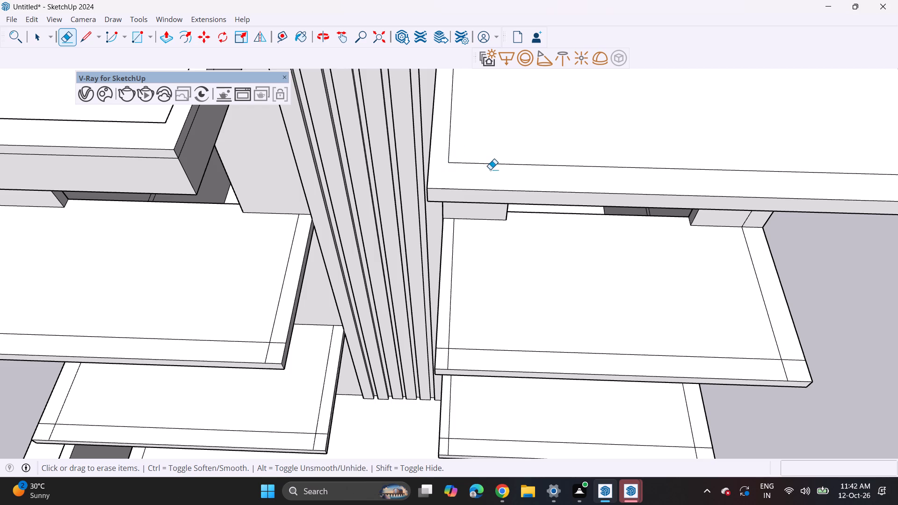
scroll(494, 173, down, 7)
scroll(778, 179, up, 4)
click(769, 178)
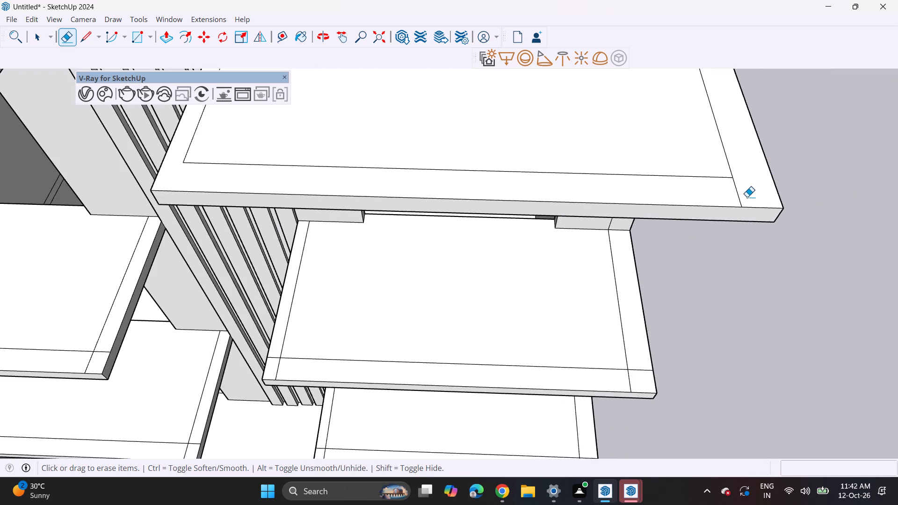
click(739, 192)
click(738, 192)
Erase the overlapping border line ends at both front corners of the middle right balcony.
scroll(673, 206, down, 3)
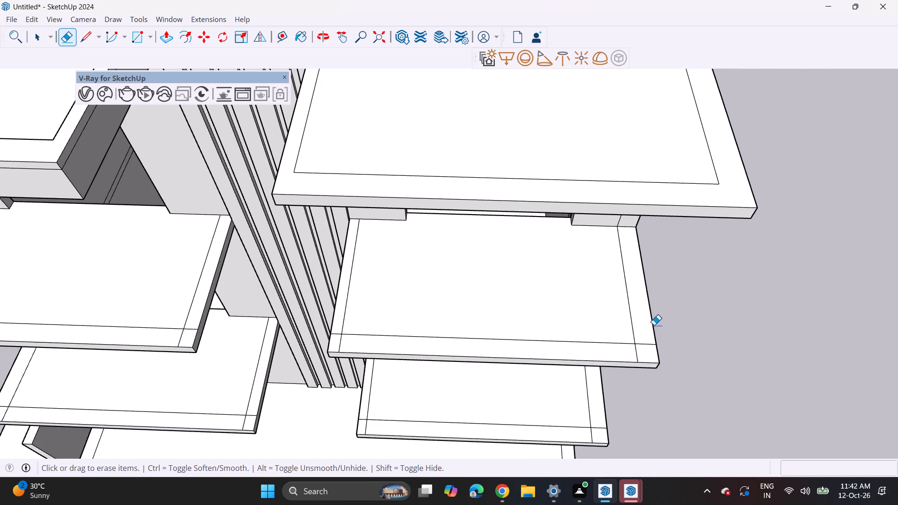
scroll(654, 333, up, 3)
click(646, 340)
click(644, 349)
click(619, 356)
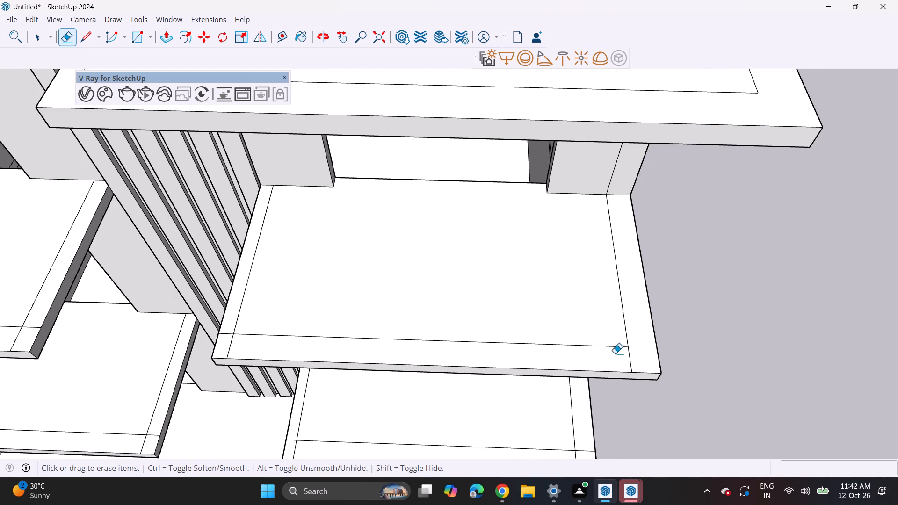
drag(624, 358, 629, 359)
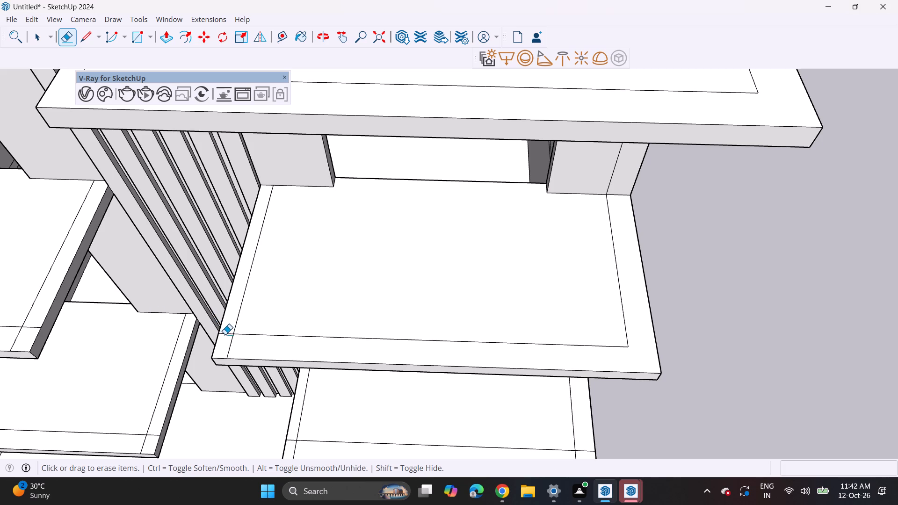
click(225, 334)
click(230, 345)
Erase the overlapping border line ends at both front corners of the middle left balcony.
scroll(213, 327, down, 4)
middle_drag(207, 307, 463, 289)
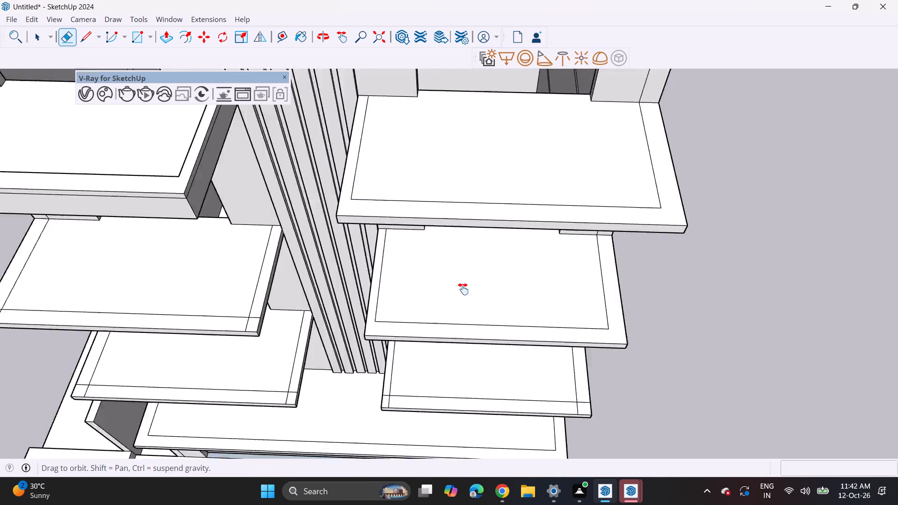
middle_drag(463, 289, 519, 273)
scroll(487, 267, up, 4)
click(517, 285)
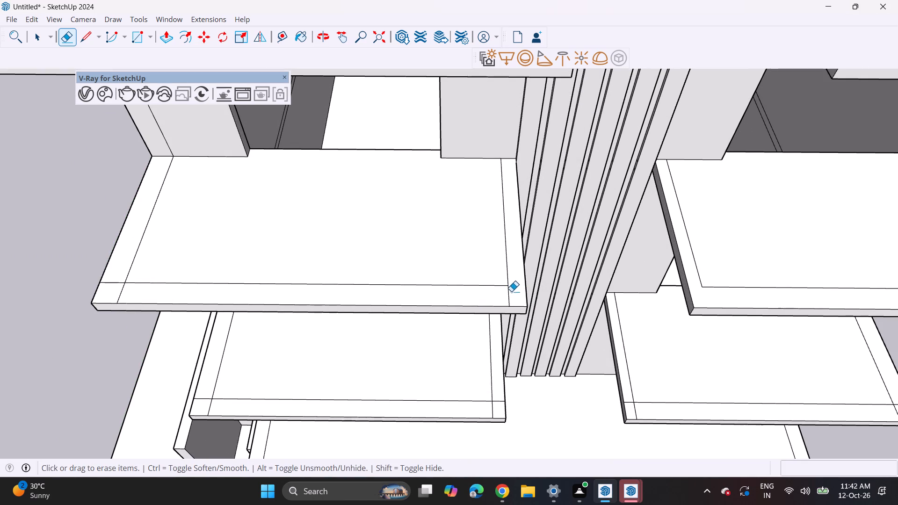
click(508, 293)
click(107, 286)
click(115, 282)
click(122, 292)
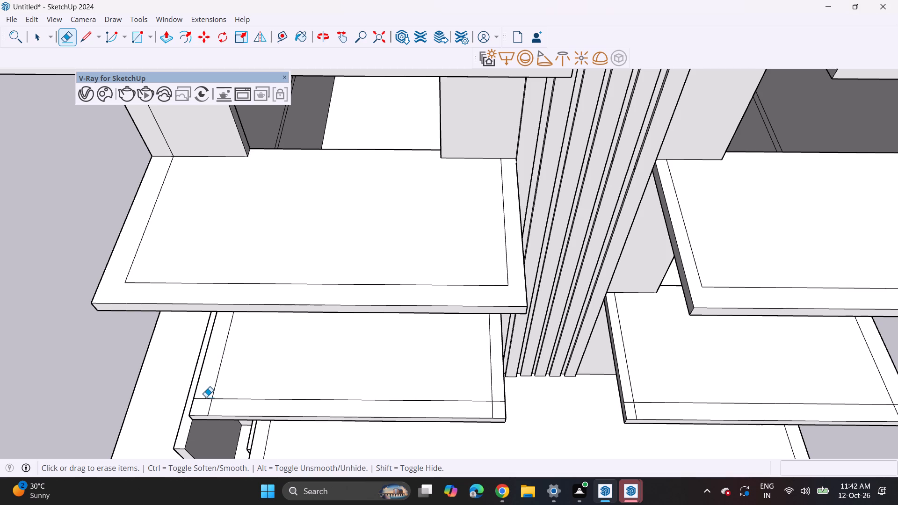
Erase the overlapping border line ends at both front corners of the lowest left balcony.
click(206, 397)
click(207, 401)
click(210, 403)
click(491, 407)
click(497, 400)
Erase the overlapping border line ends at both front corners of the lowest right balcony, above the wide entrance canopy.
click(627, 401)
click(633, 410)
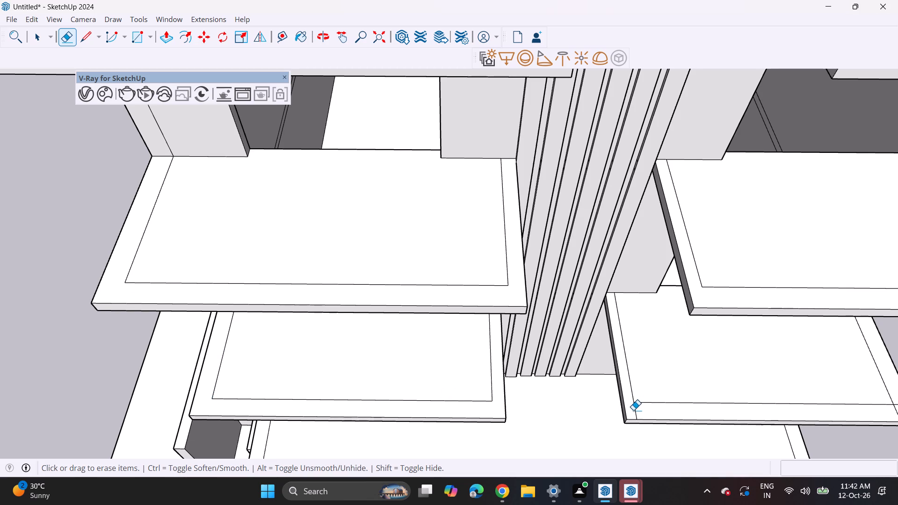
click(635, 408)
middle_drag(671, 356, 413, 315)
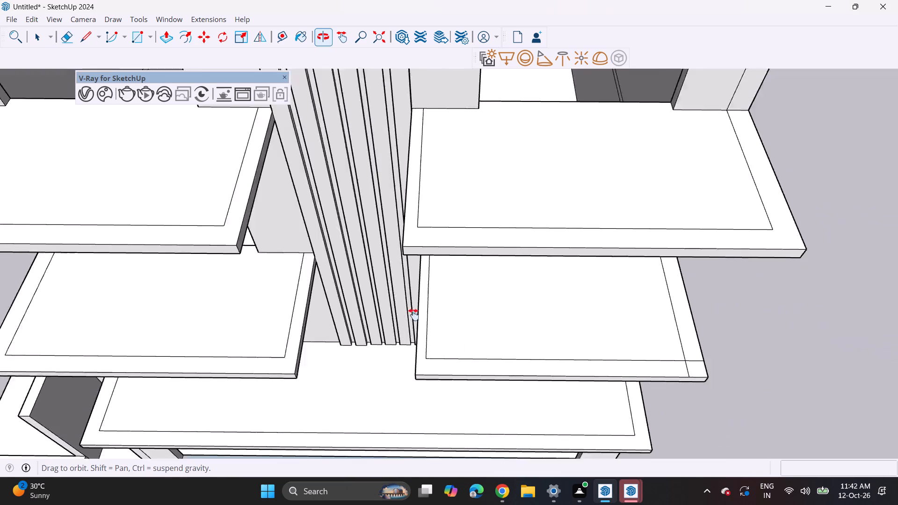
middle_drag(413, 315, 389, 315)
scroll(557, 367, up, 3)
drag(624, 350, 626, 354)
drag(623, 362, 623, 357)
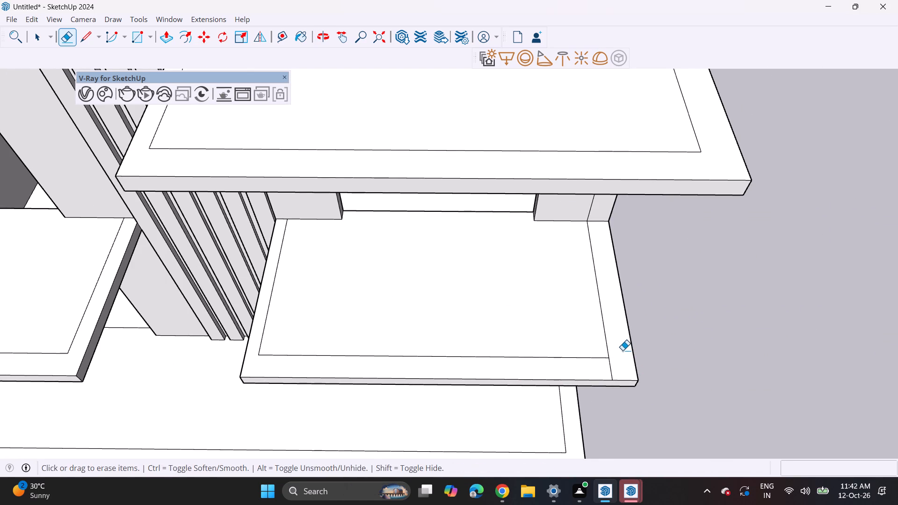
drag(602, 370, 597, 368)
drag(608, 370, 618, 369)
Push/Pull the uppermost right balcony's border strip up 10" and add a 3 1/2" band from a new starting face, matching the left balcony.
scroll(352, 103, down, 2)
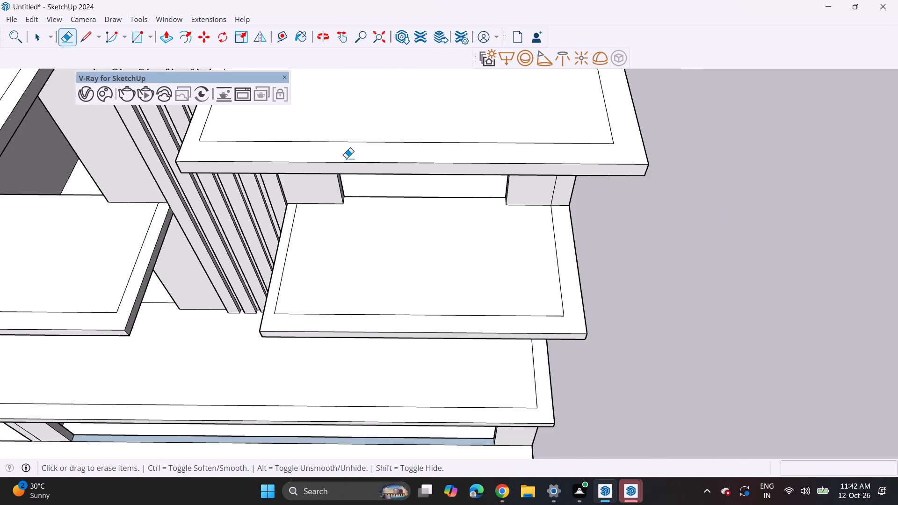
scroll(346, 158, down, 6)
shift+middle_drag(311, 226, 405, 320)
middle_drag(375, 279, 364, 218)
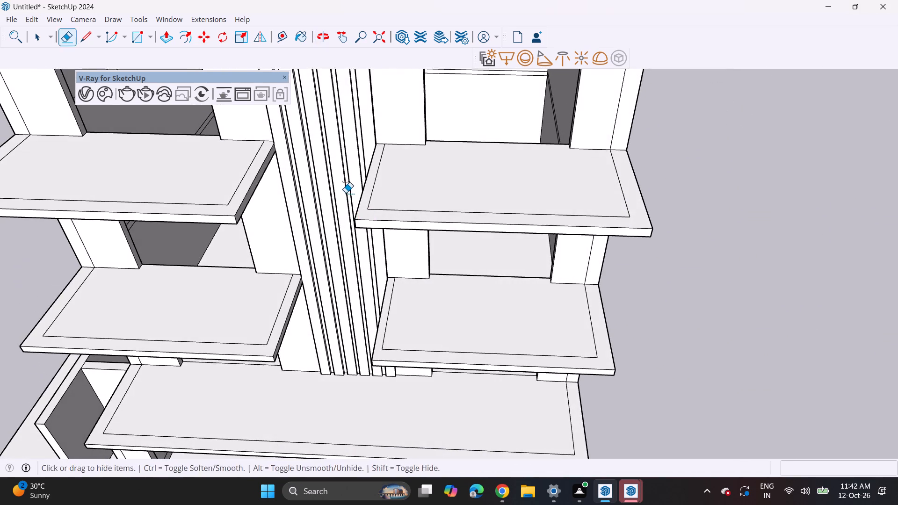
shift+middle_drag(344, 193, 375, 350)
middle_drag(372, 313, 355, 239)
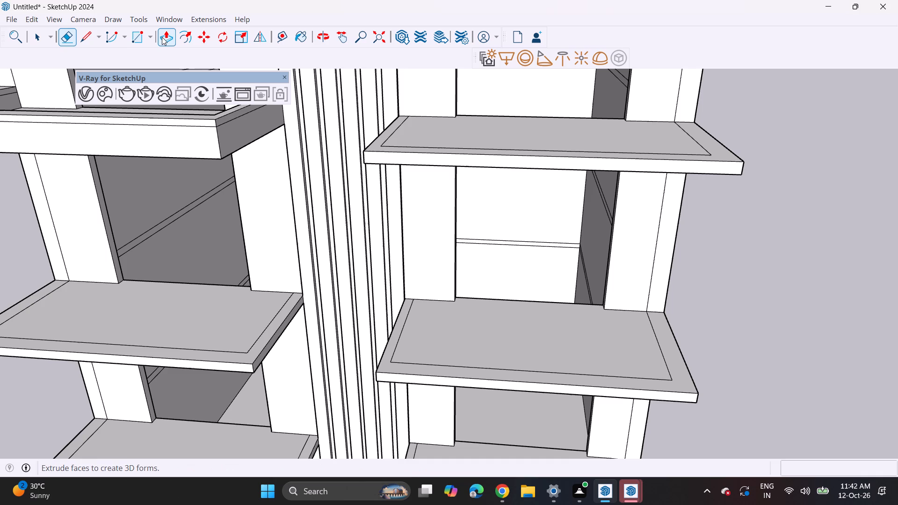
click(163, 37)
middle_drag(307, 144, 323, 207)
middle_drag(337, 236, 331, 162)
shift+middle_drag(331, 161, 391, 297)
click(465, 308)
click(308, 291)
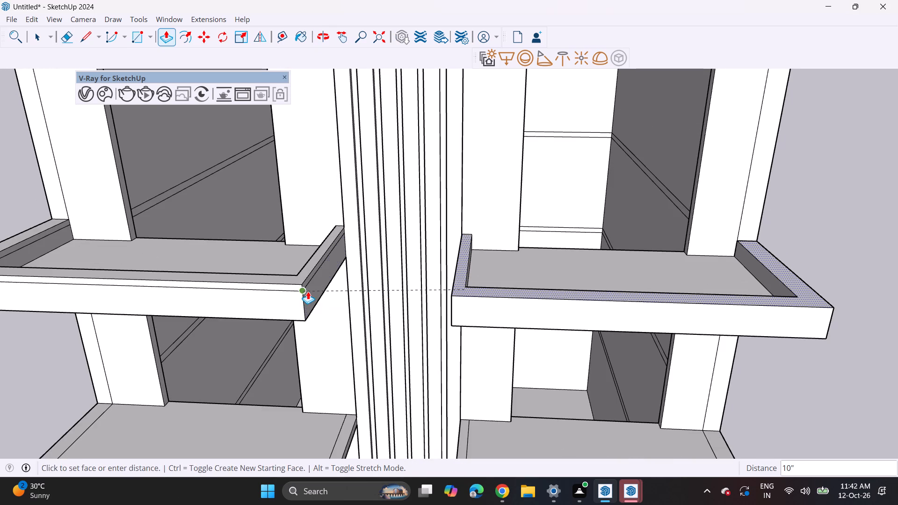
click(461, 289)
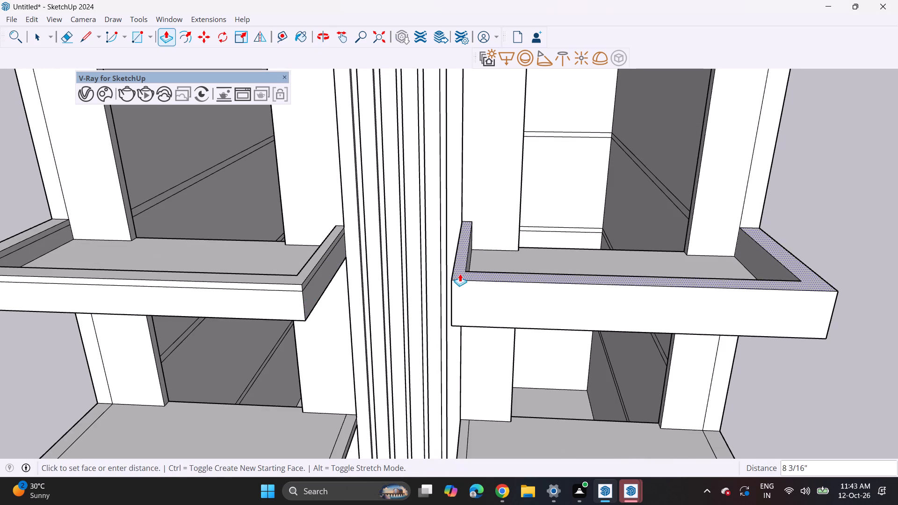
click(322, 259)
Push/Pull the middle left balcony's border strip up about 11 3/4" and add a separate 3" band on top from a new starting face.
middle_drag(471, 366, 469, 331)
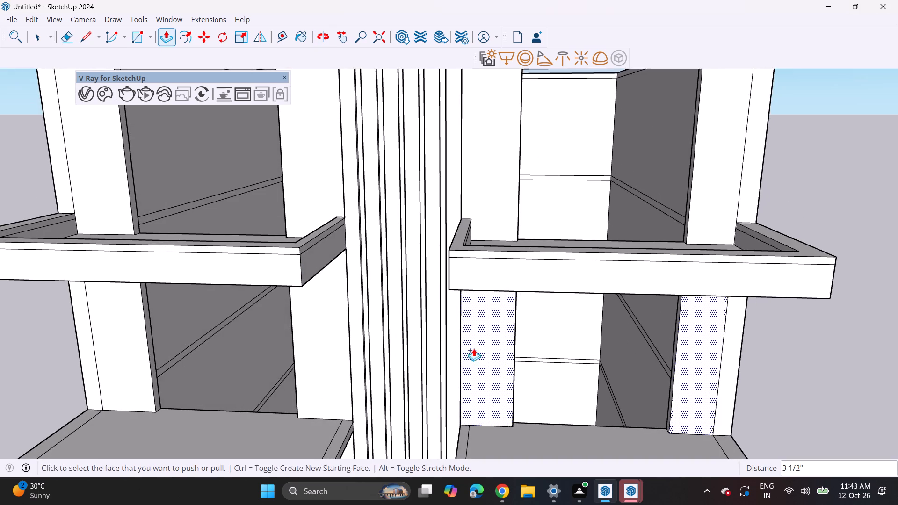
middle_drag(477, 362, 491, 231)
click(329, 343)
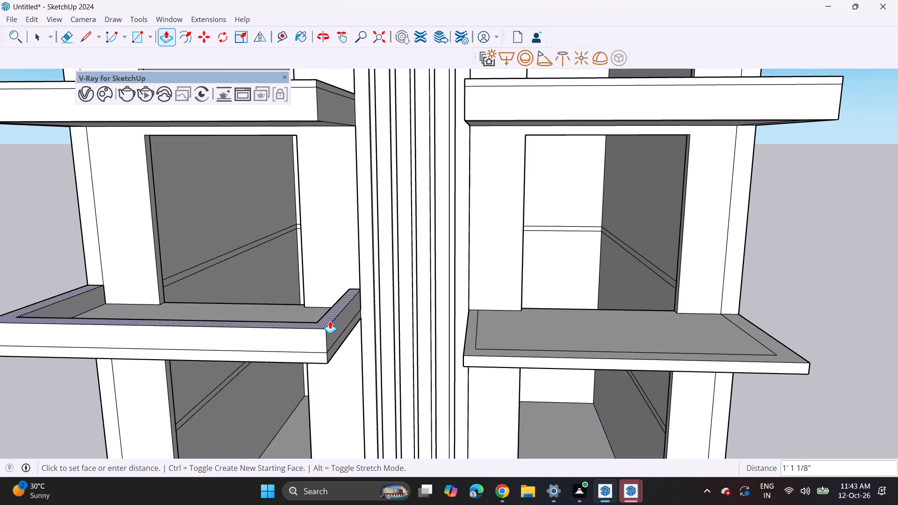
click(332, 323)
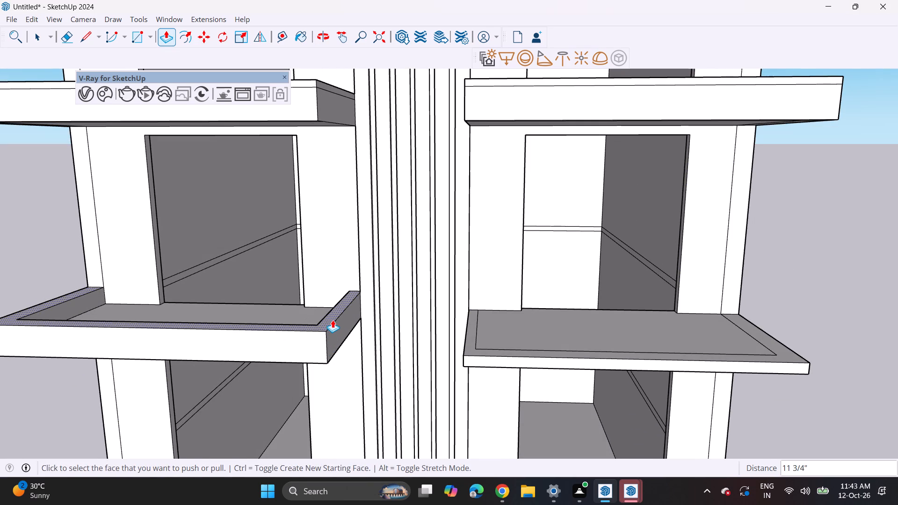
click(333, 320)
click(333, 315)
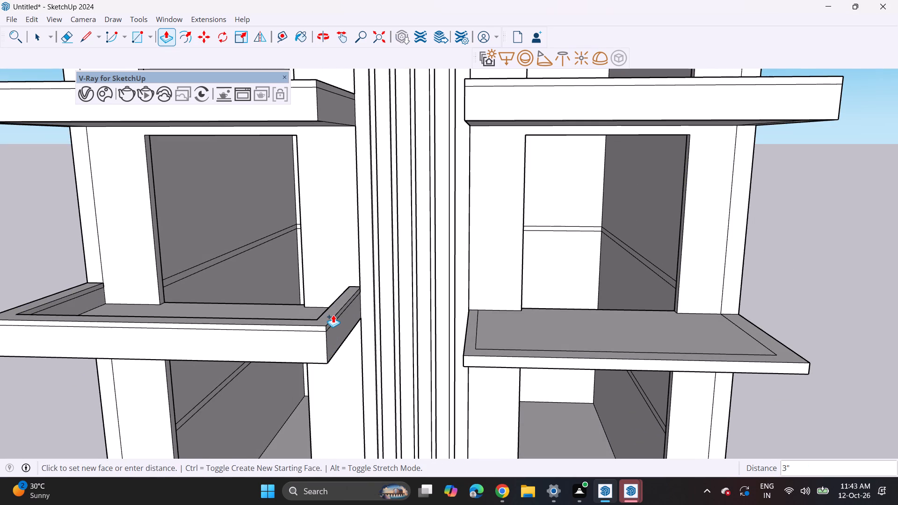
Push/Pull the middle right balcony's border strip up 11 3/4" and add a 3" band from a new starting face, matching the left balcony.
click(469, 348)
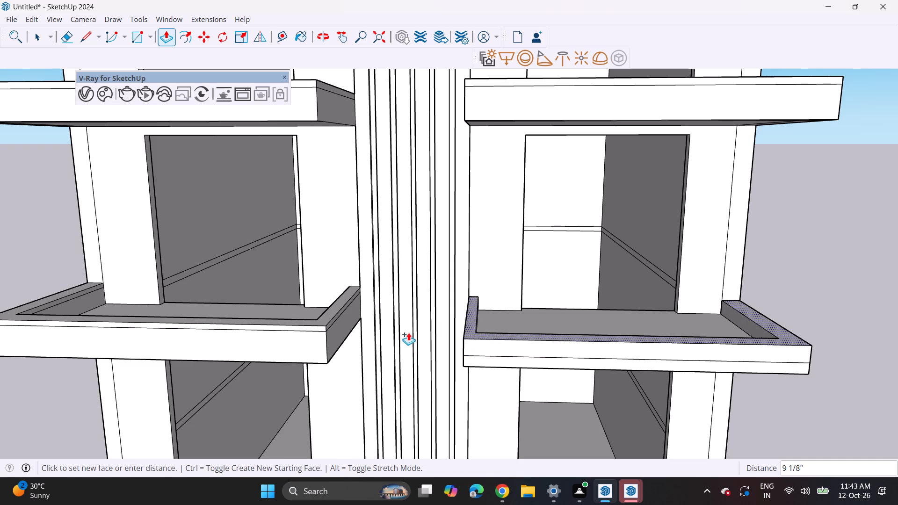
click(332, 330)
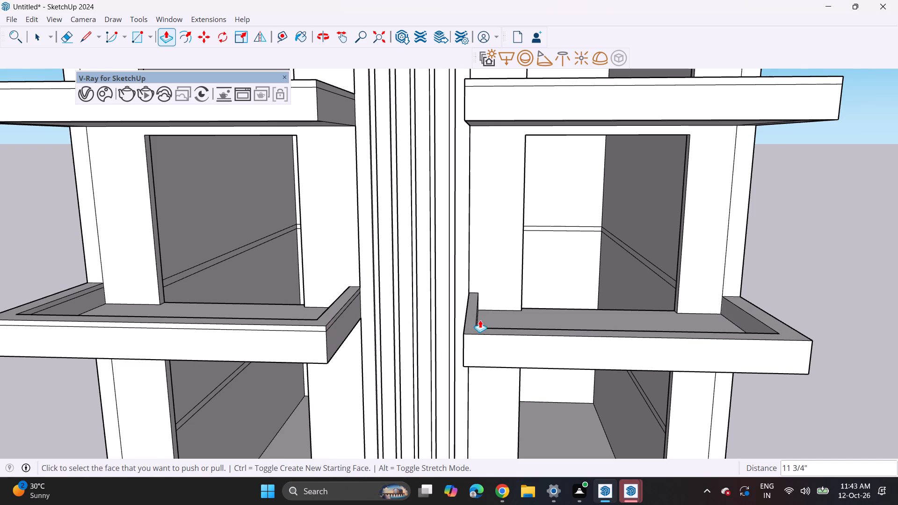
click(467, 325)
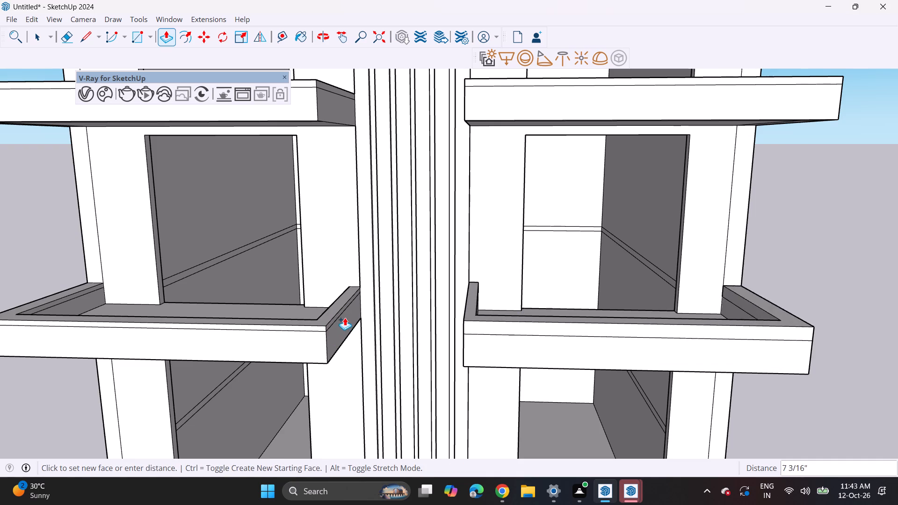
click(341, 314)
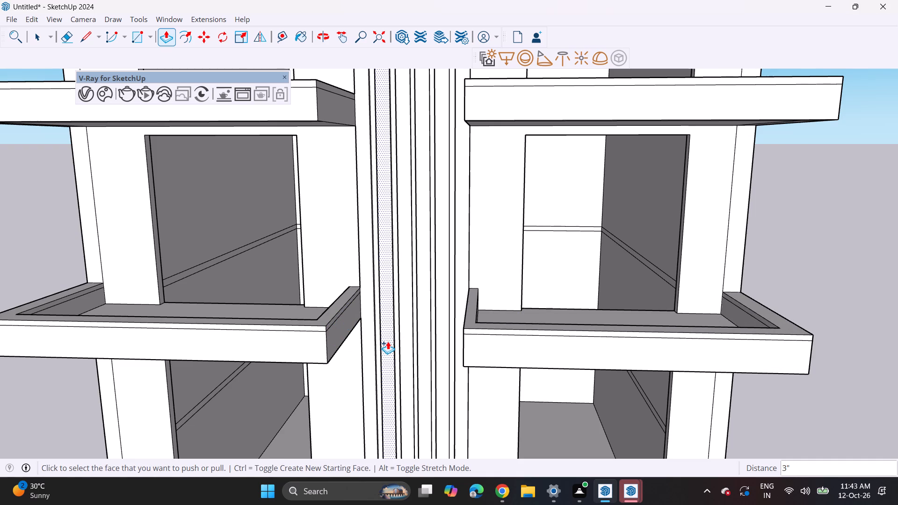
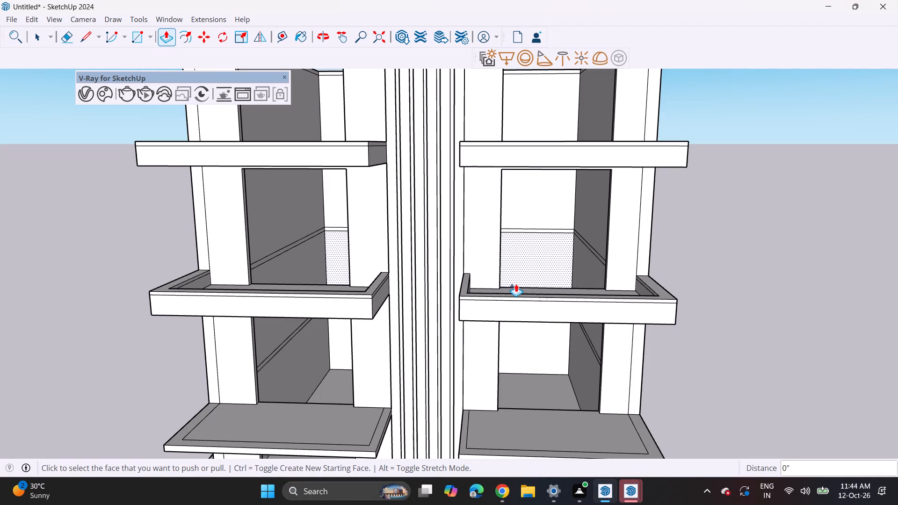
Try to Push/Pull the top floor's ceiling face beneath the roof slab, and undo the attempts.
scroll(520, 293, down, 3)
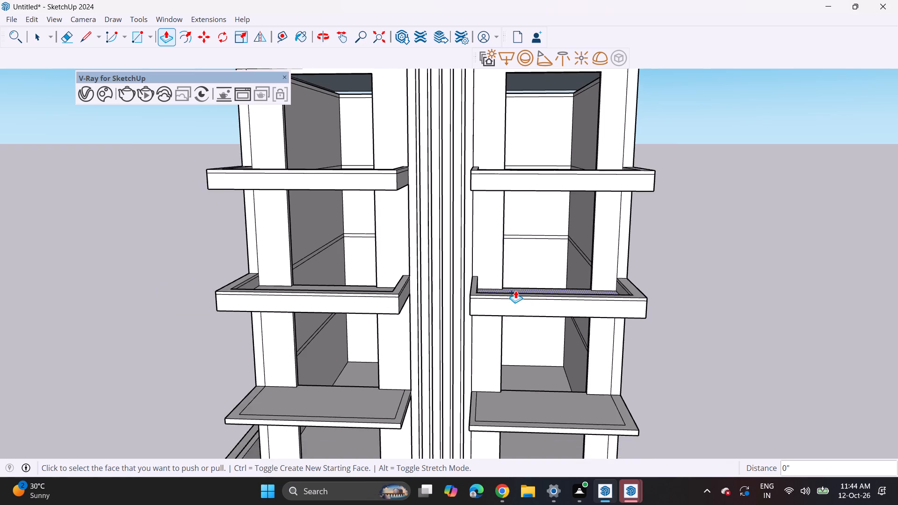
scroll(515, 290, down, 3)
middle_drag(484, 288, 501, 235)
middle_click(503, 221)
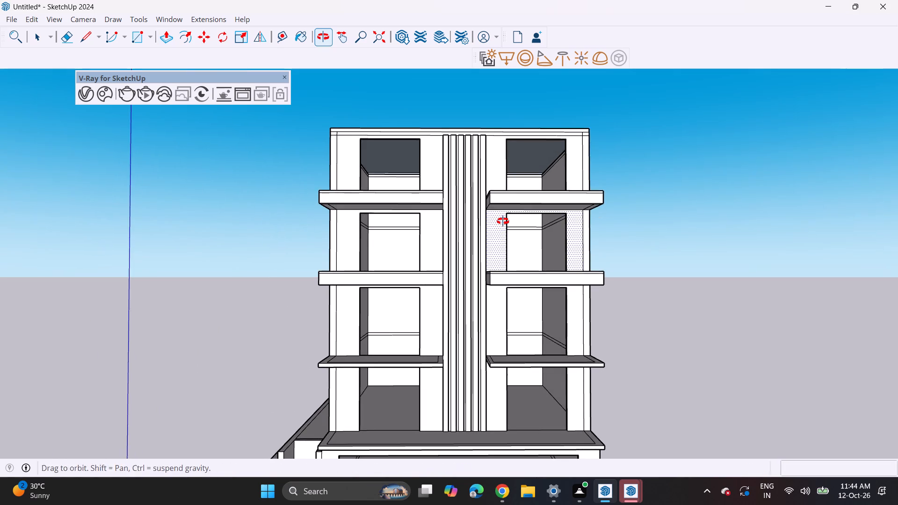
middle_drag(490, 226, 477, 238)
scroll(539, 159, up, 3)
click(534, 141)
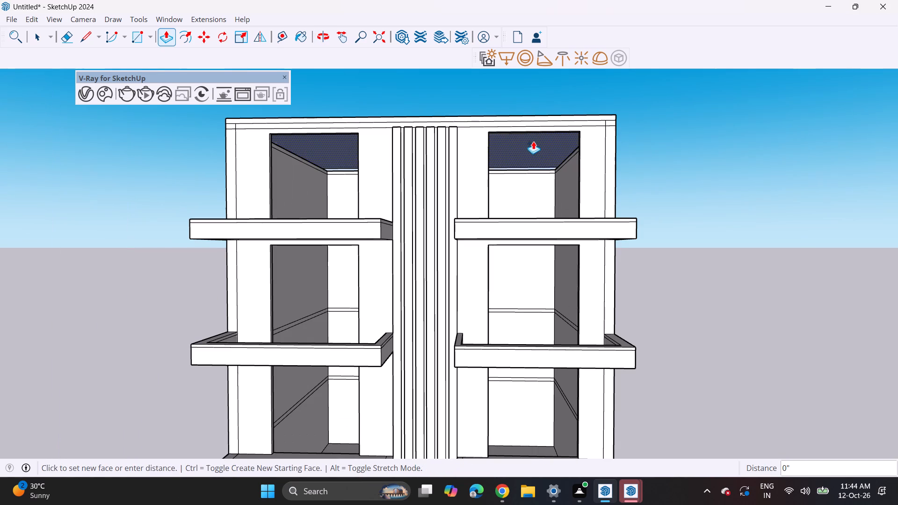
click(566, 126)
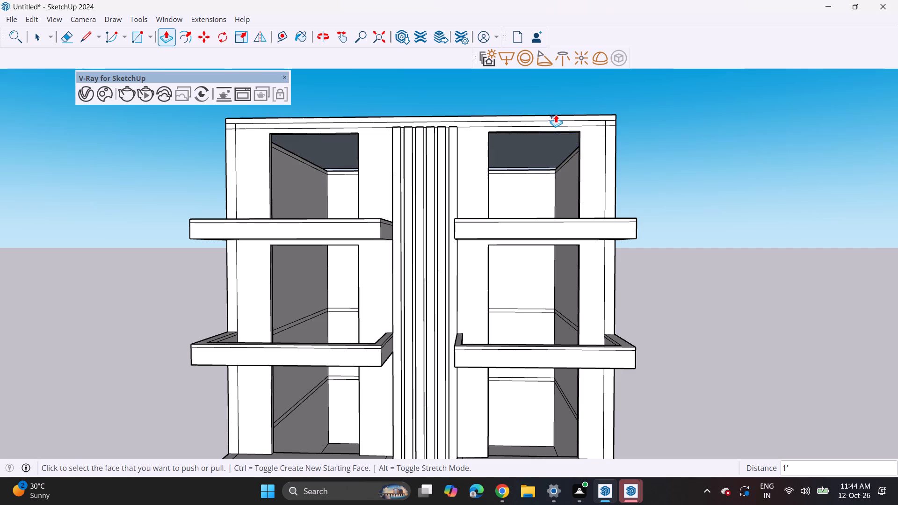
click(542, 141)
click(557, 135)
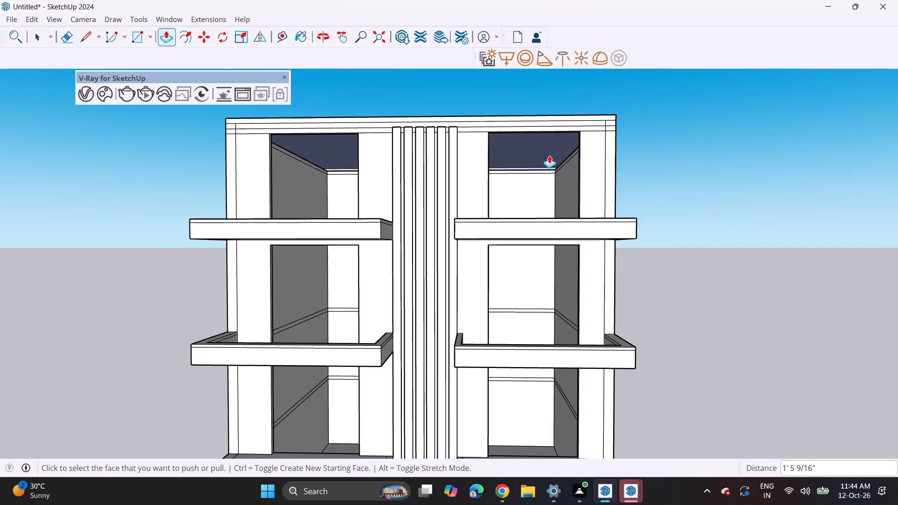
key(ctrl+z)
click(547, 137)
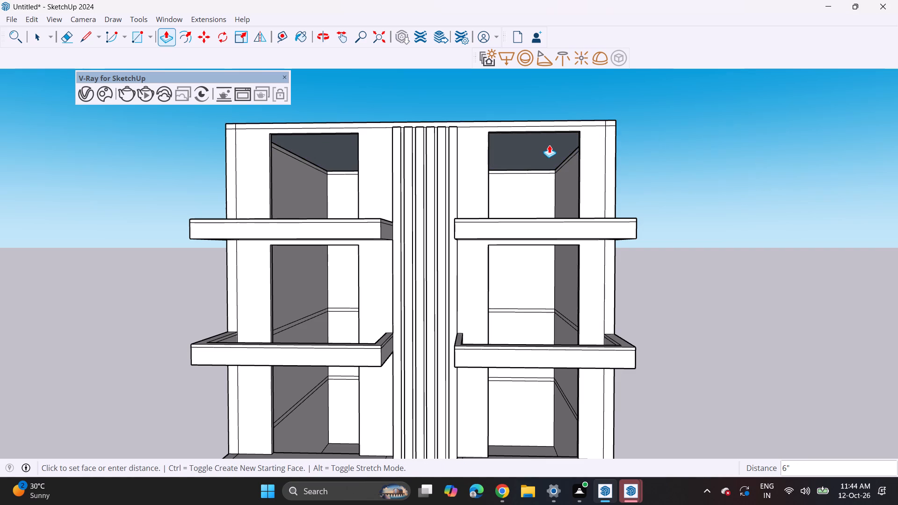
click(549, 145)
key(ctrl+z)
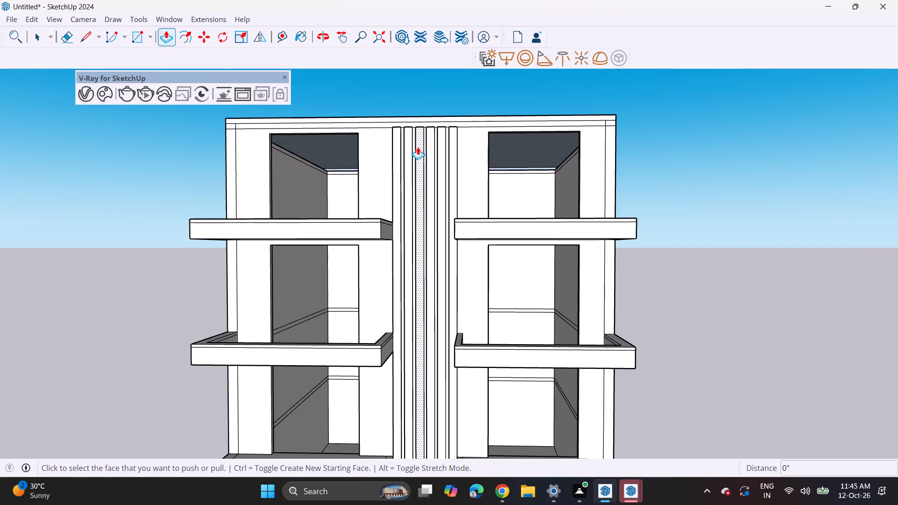
Erase the two seam lines where the top of the short cross wall meets the two side walls beside the tower.
middle_drag(425, 140, 444, 146)
scroll(433, 270, down, 3)
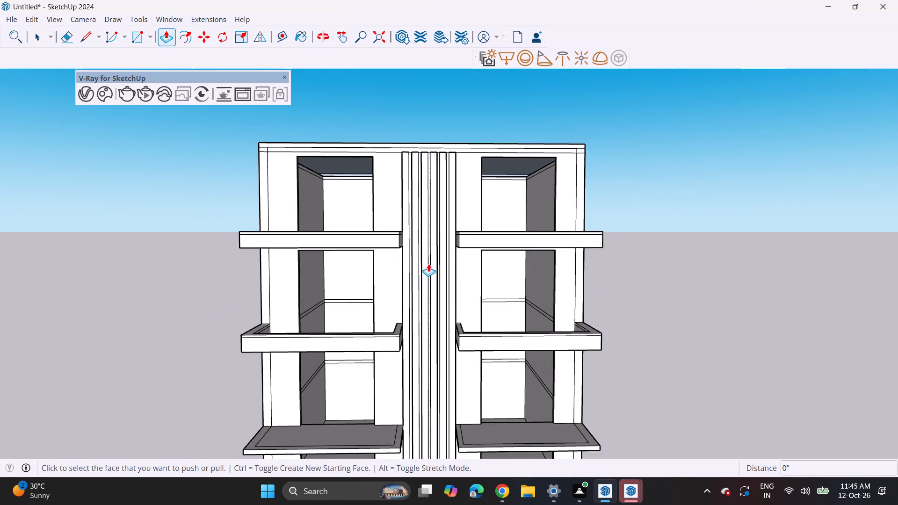
scroll(428, 264, down, 9)
middle_drag(353, 361, 385, 383)
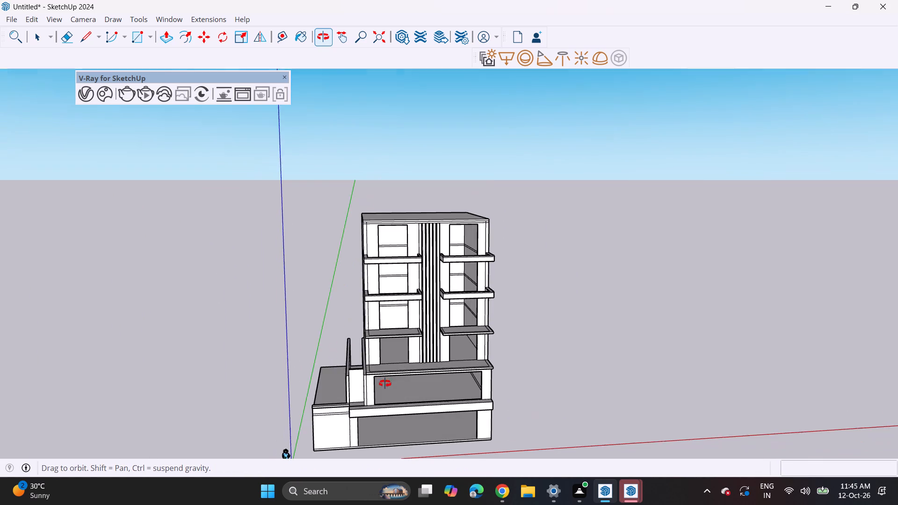
middle_drag(385, 383, 398, 406)
scroll(374, 396, up, 3)
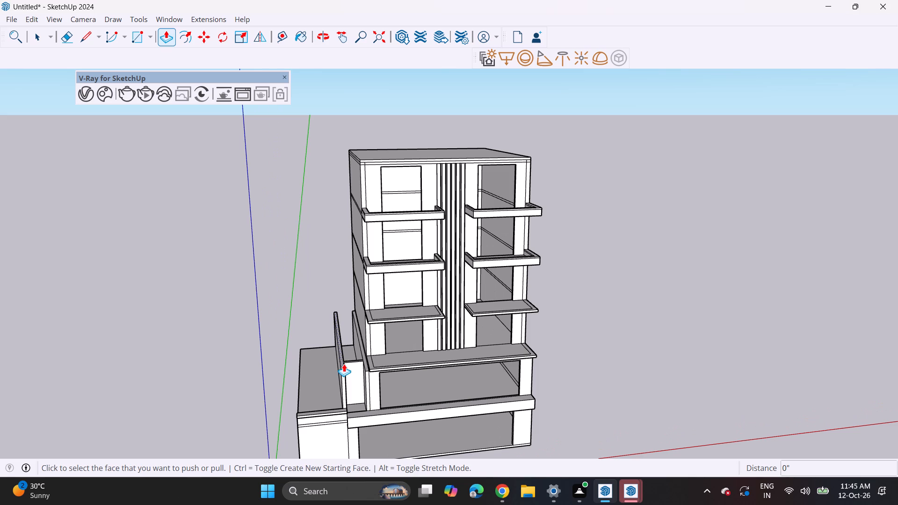
scroll(347, 357, up, 8)
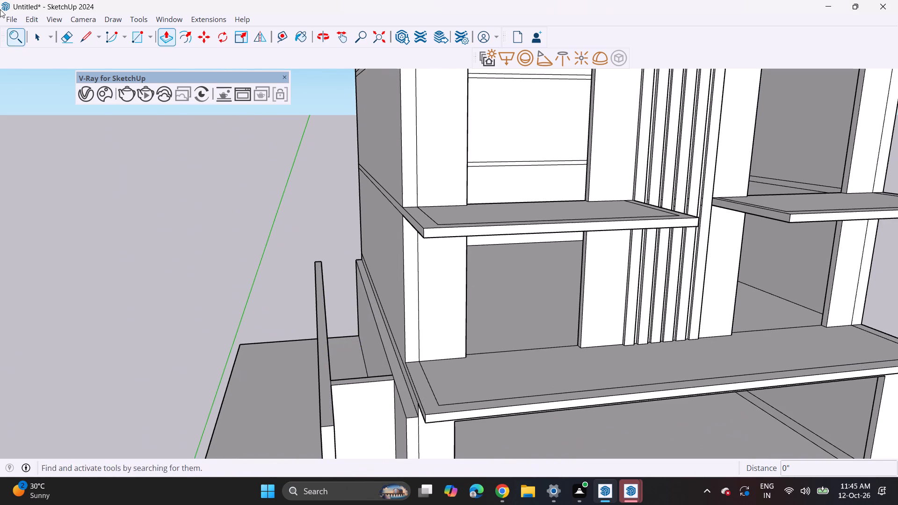
click(65, 43)
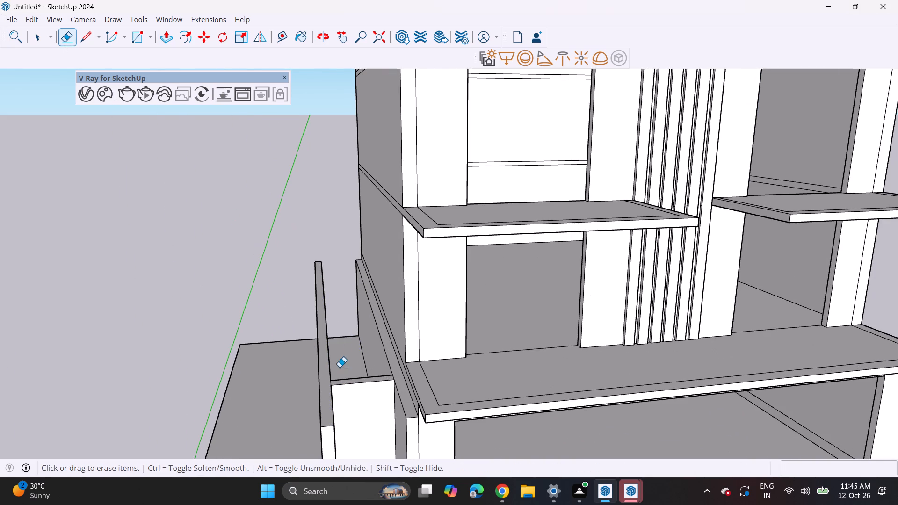
scroll(339, 367, up, 6)
click(313, 410)
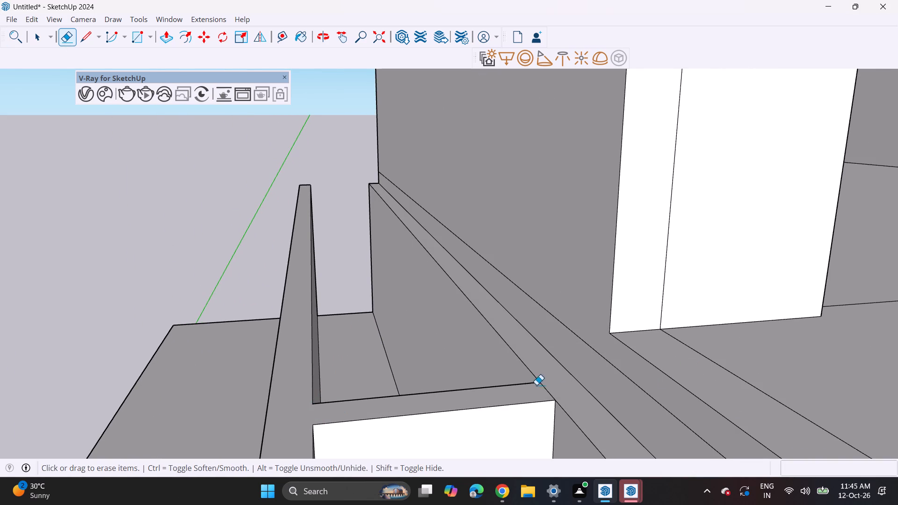
drag(543, 391, 553, 386)
Push/Pull the merged top face of the two side walls and cross wall up 43' 10 7/16" to align with the tower roof.
scroll(548, 387, down, 7)
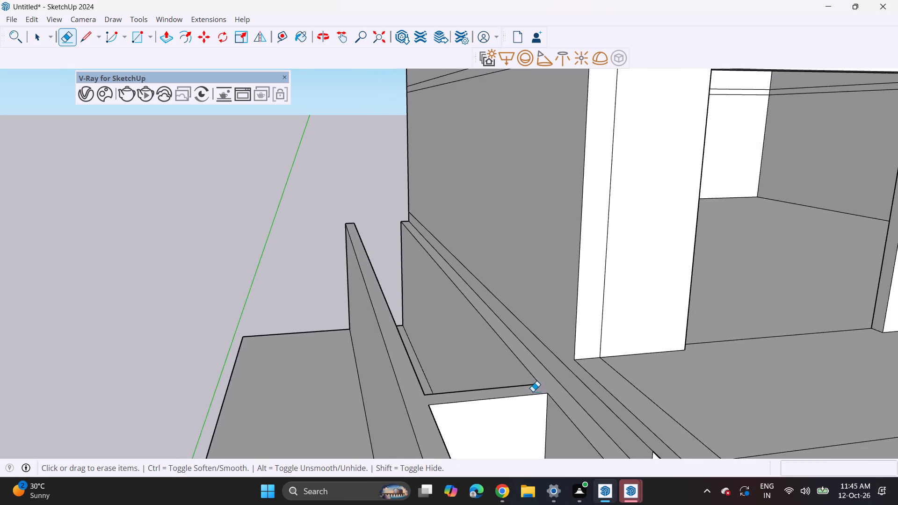
middle_drag(524, 402, 484, 369)
scroll(426, 358, down, 5)
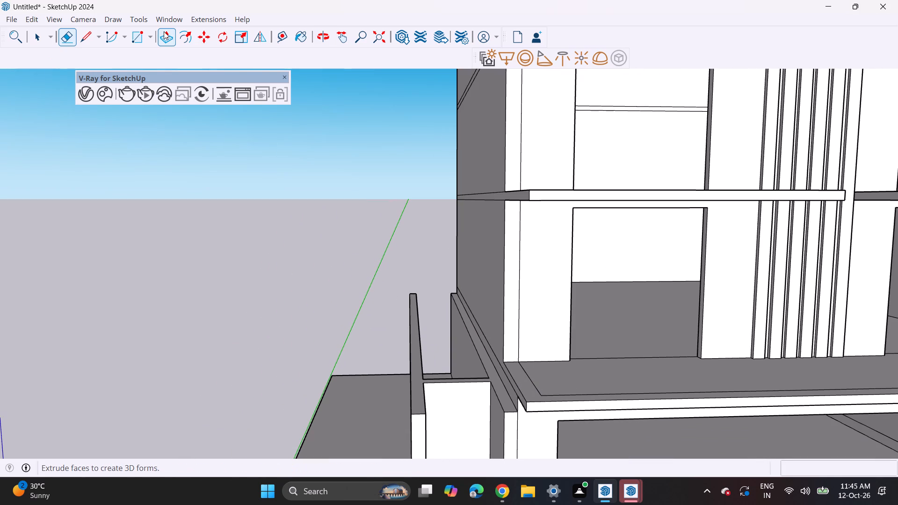
click(164, 31)
click(418, 407)
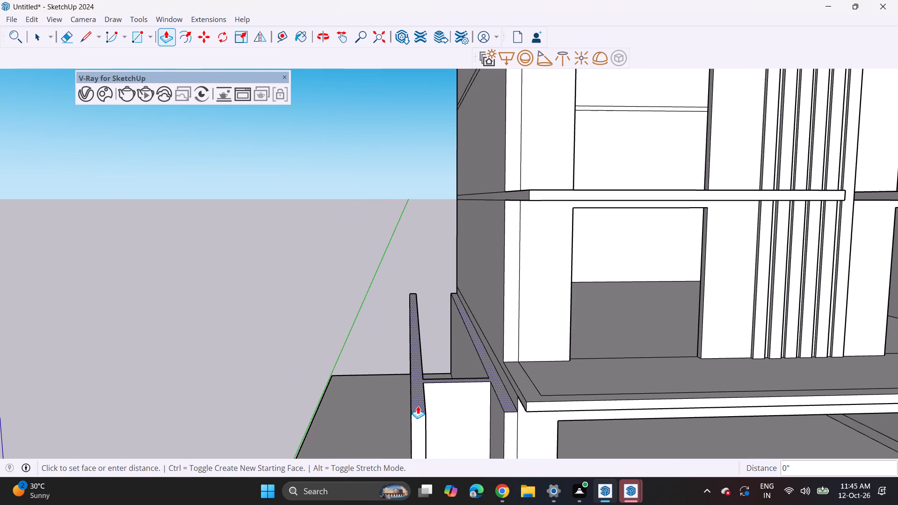
scroll(428, 268, down, 6)
shift+middle_drag(425, 194, 380, 374)
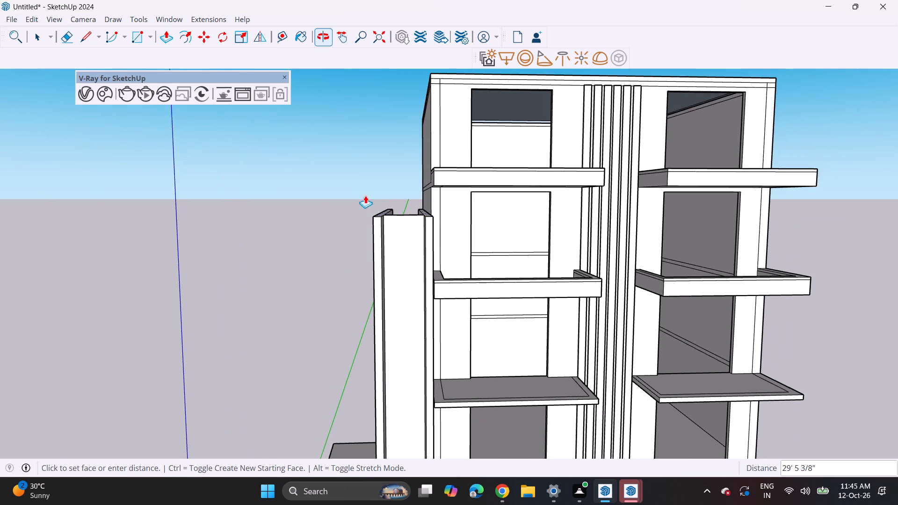
shift+middle_drag(364, 127, 355, 174)
scroll(353, 159, down, 4)
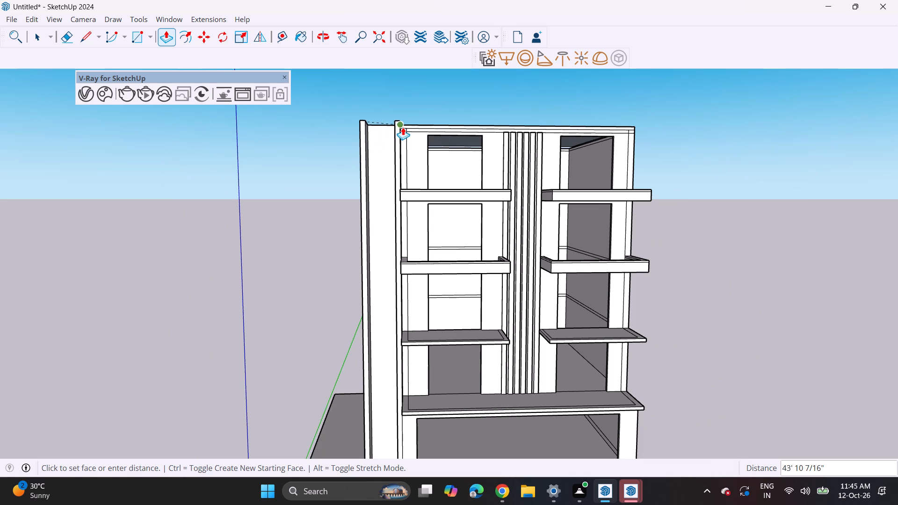
middle_drag(409, 128, 424, 232)
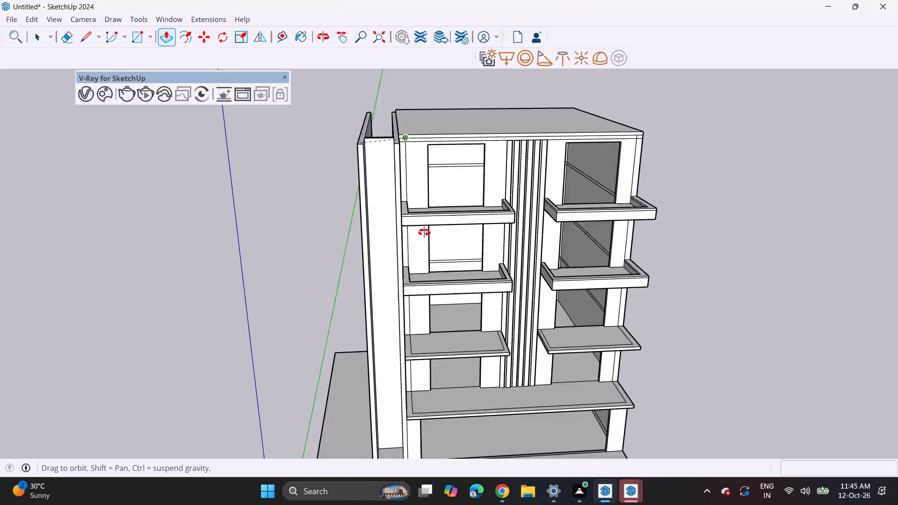
middle_drag(424, 232, 447, 328)
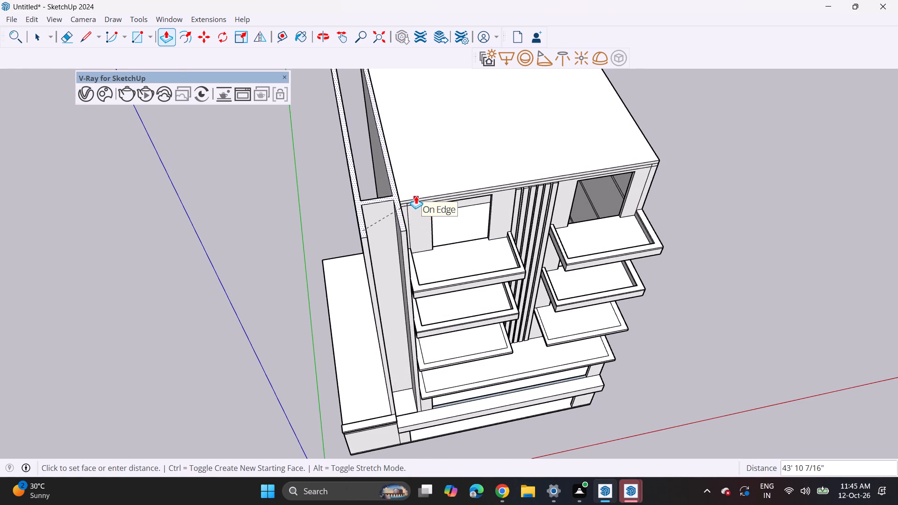
click(416, 196)
Push the front ends of the two tall side walls back 2' 2 3/8", inner wall first, then the outer one.
middle_drag(425, 296, 480, 384)
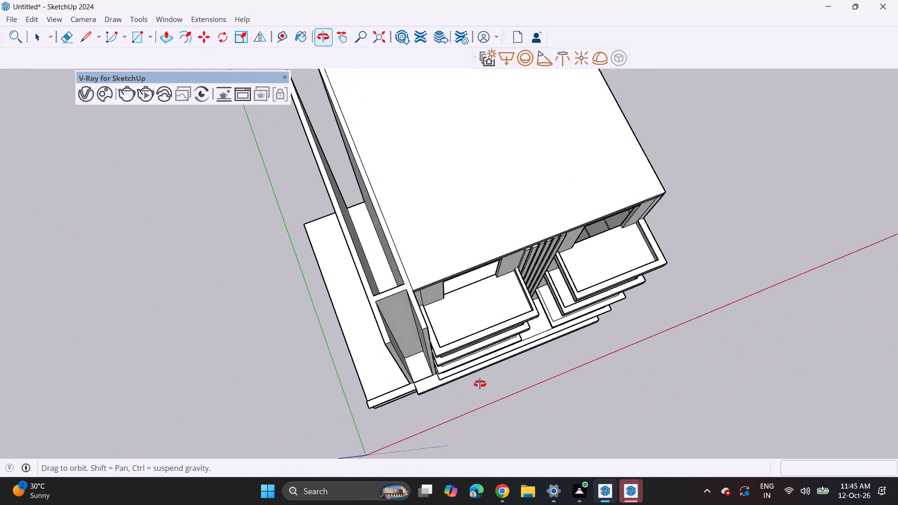
middle_drag(480, 384, 378, 160)
middle_drag(435, 371, 417, 281)
scroll(417, 281, down, 3)
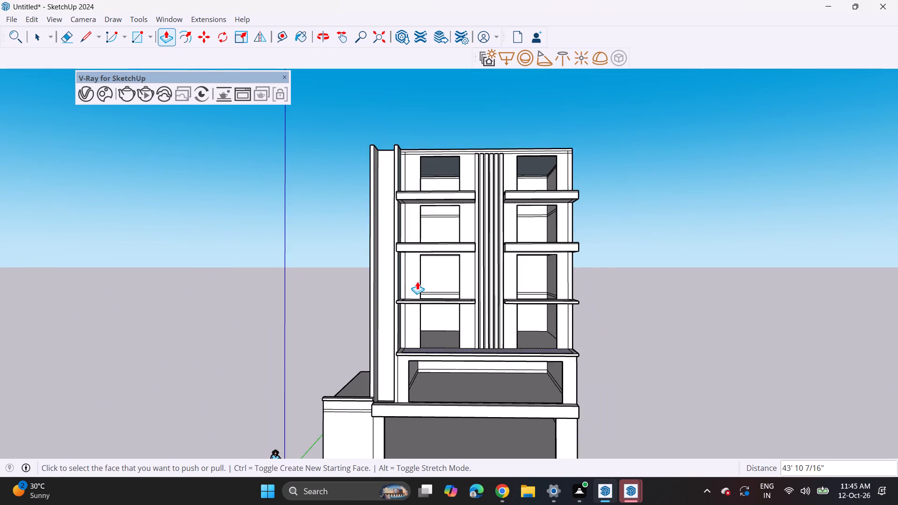
scroll(421, 288, down, 1)
middle_drag(365, 357, 563, 474)
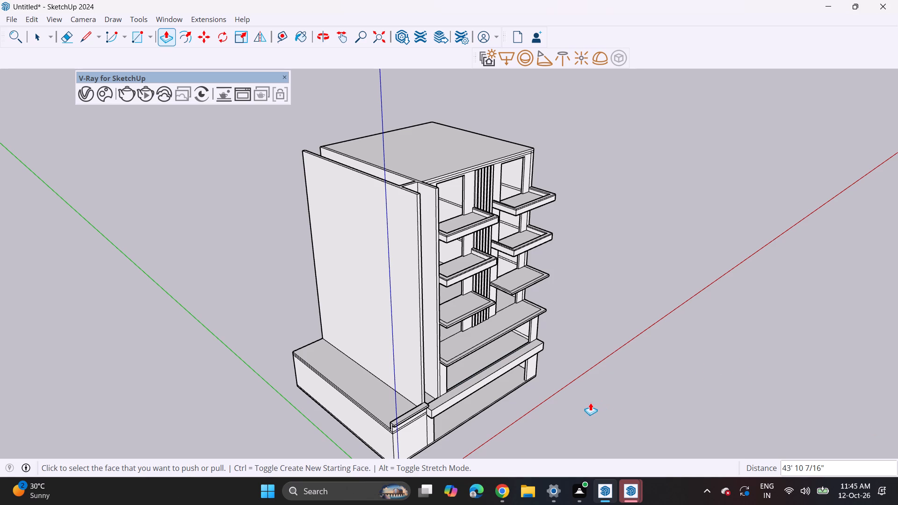
middle_drag(617, 390, 445, 421)
scroll(413, 339, up, 6)
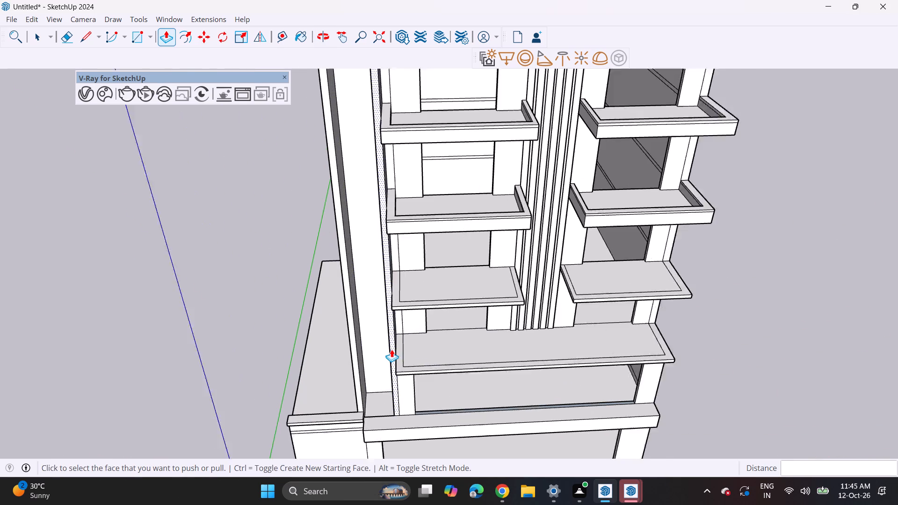
scroll(391, 349, up, 1)
click(391, 351)
click(392, 338)
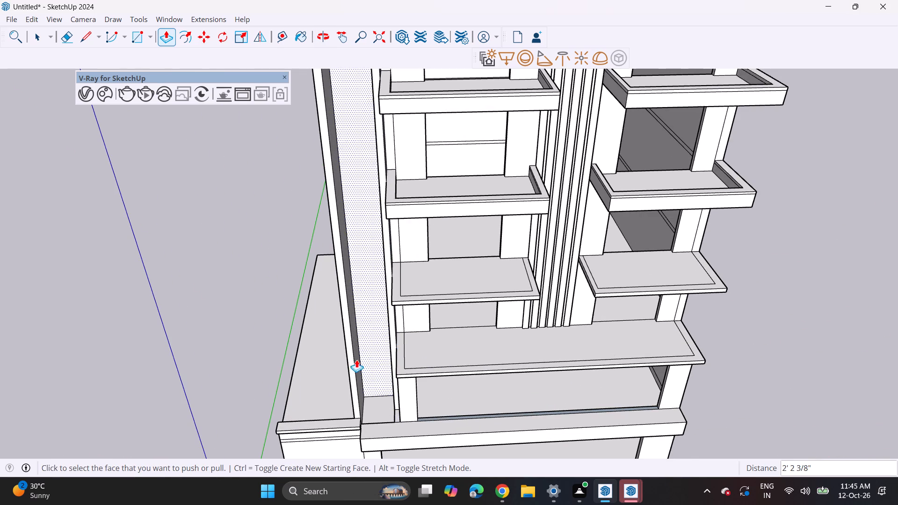
double_click(353, 361)
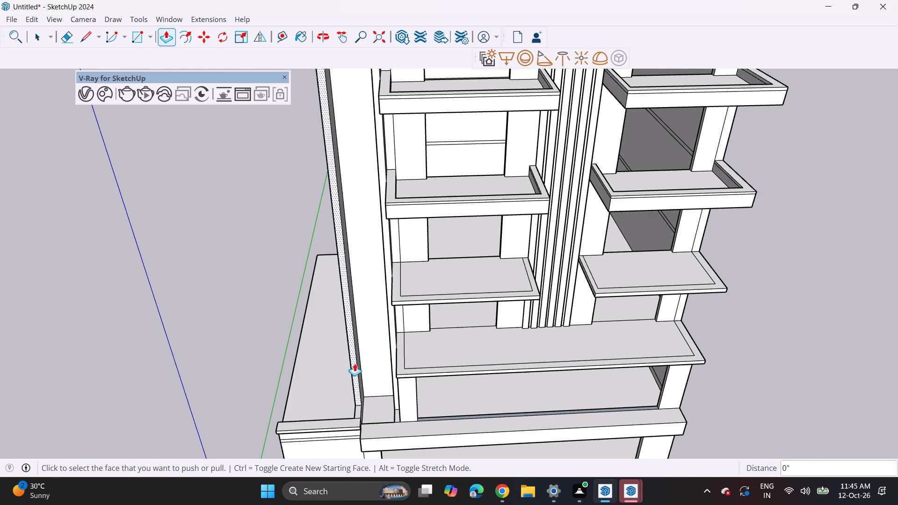
Push/Pull the low side block's outer side face outward 2' 11 1/8" and extend its base strip by the same distance.
scroll(352, 373, up, 1)
middle_drag(352, 373, 359, 317)
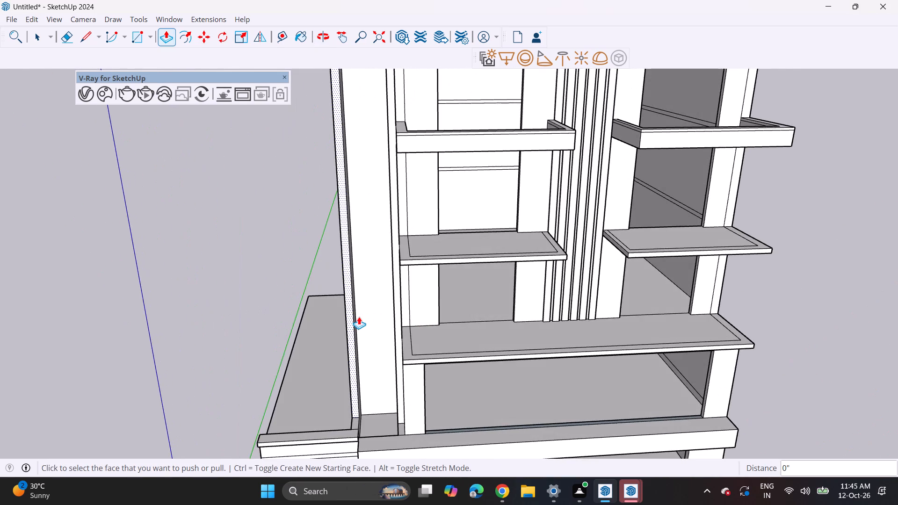
scroll(358, 317, down, 6)
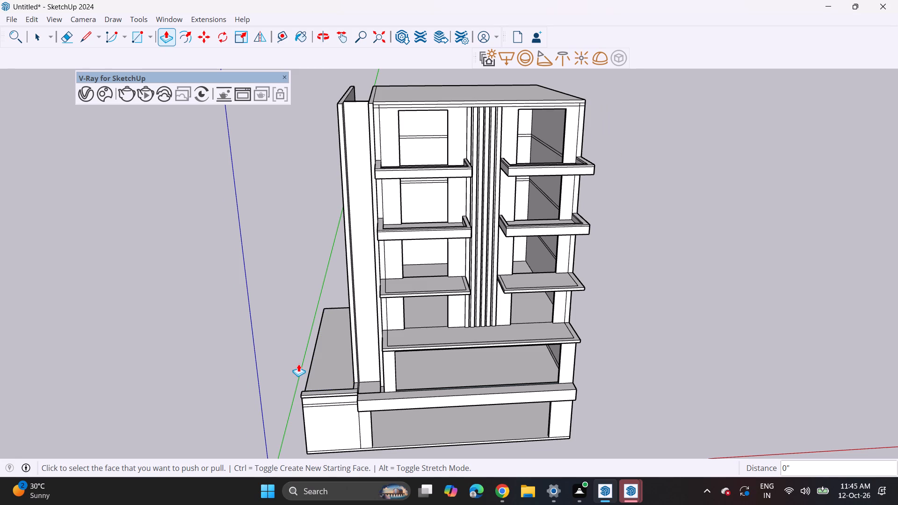
middle_drag(300, 362, 340, 289)
middle_drag(311, 415, 363, 363)
scroll(316, 410, down, 4)
click(304, 418)
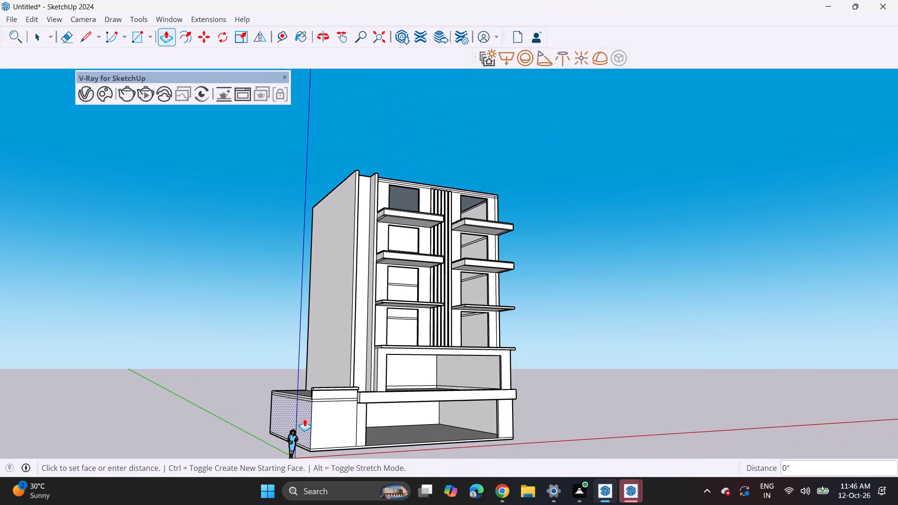
click(292, 421)
middle_drag(319, 429, 281, 457)
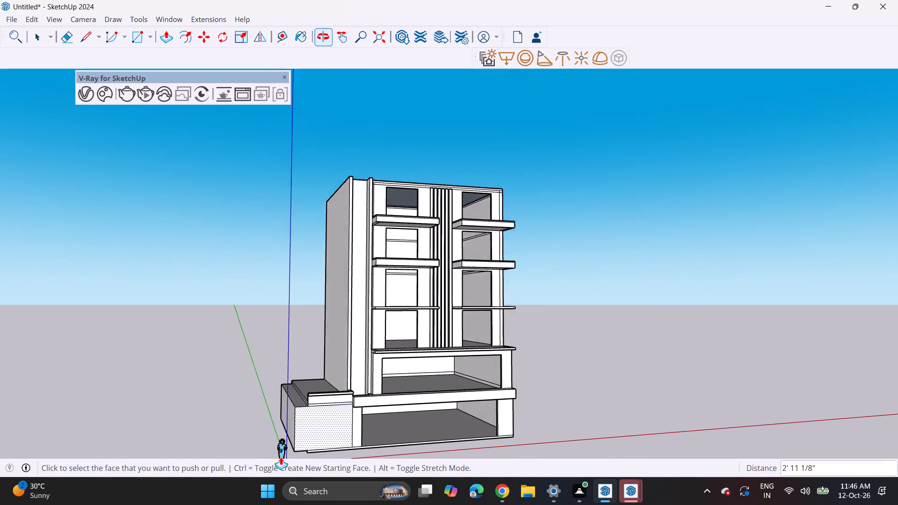
scroll(292, 457, up, 6)
middle_drag(310, 445, 365, 390)
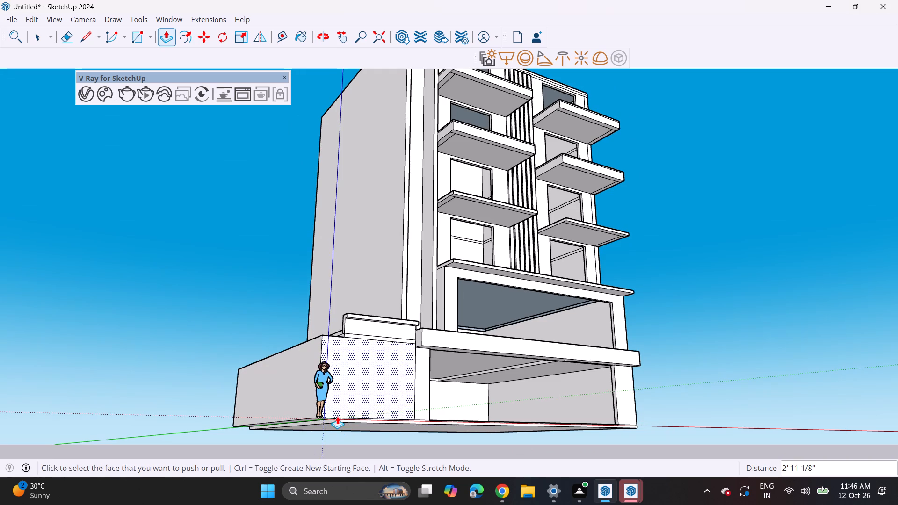
double_click(334, 422)
Extend the low block's roof slab edge bands and front parapet end outward by the same distance to meet the widened side wall.
middle_drag(344, 340, 331, 448)
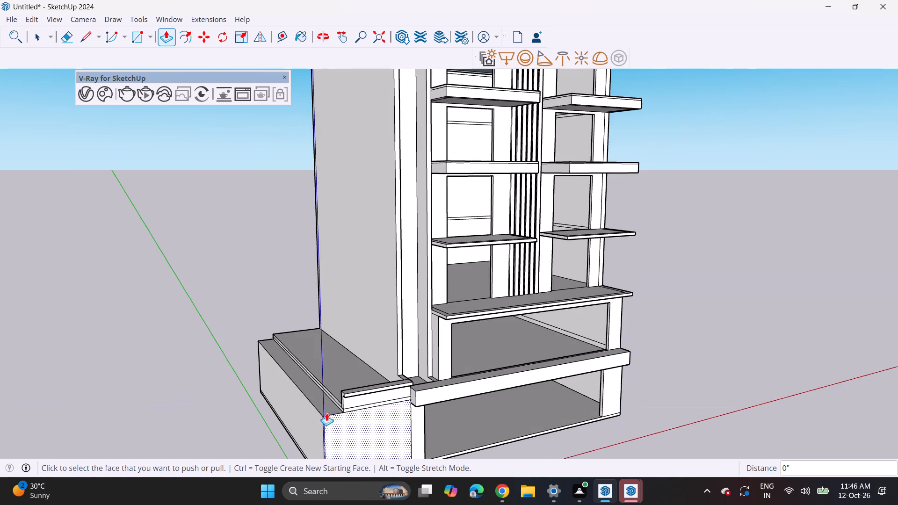
scroll(332, 399, up, 4)
double_click(336, 403)
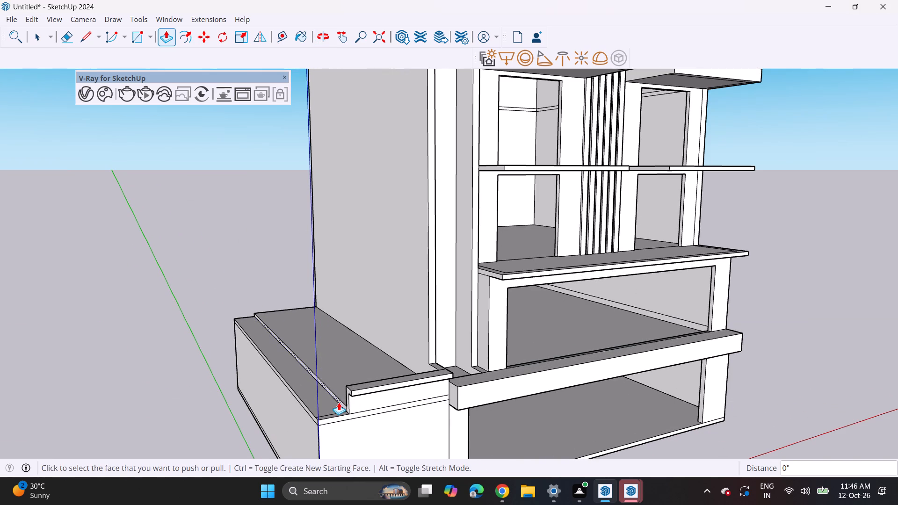
double_click(339, 402)
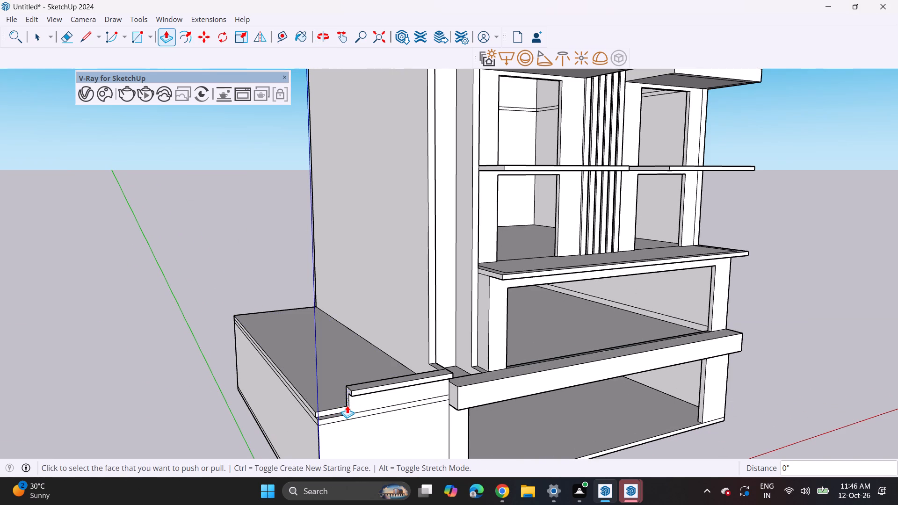
double_click(348, 404)
middle_drag(370, 395, 307, 342)
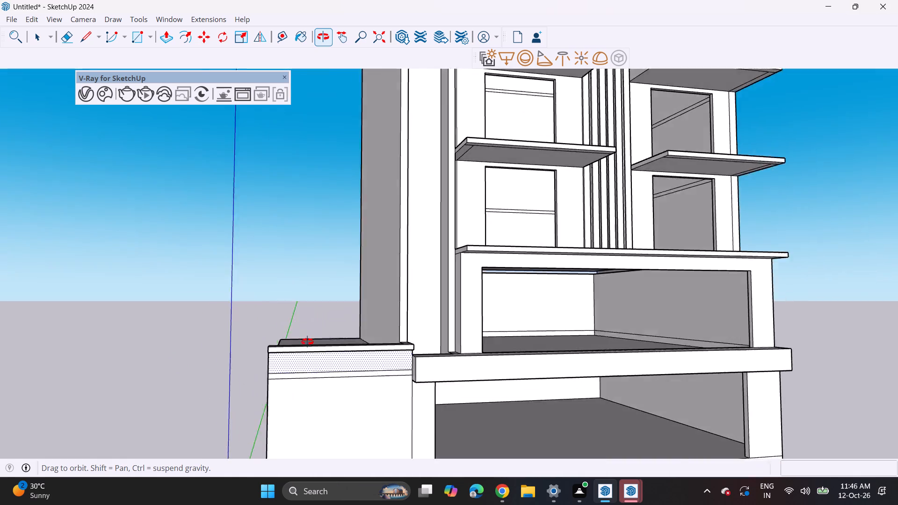
Offset the low side block's roof face inward by about 7 13/16" to form a thin perimeter rim.
middle_drag(307, 342, 252, 365)
middle_drag(288, 343, 314, 453)
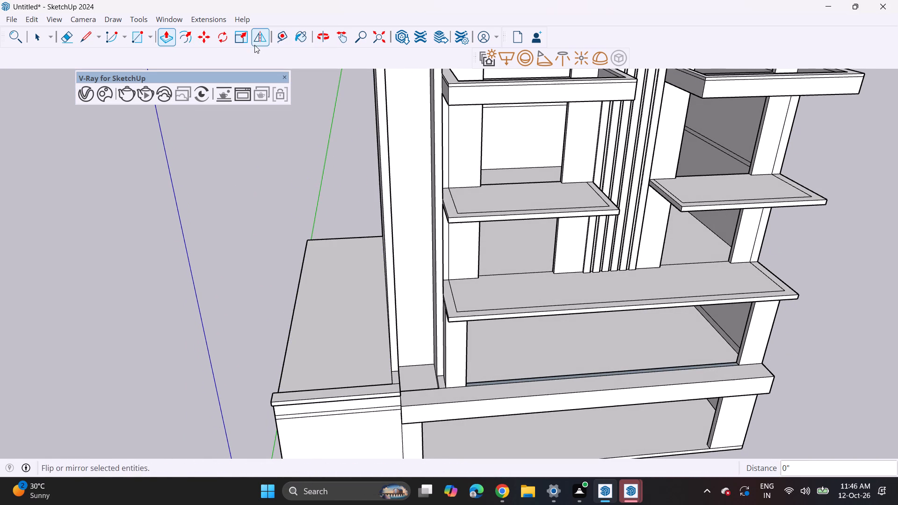
click(187, 36)
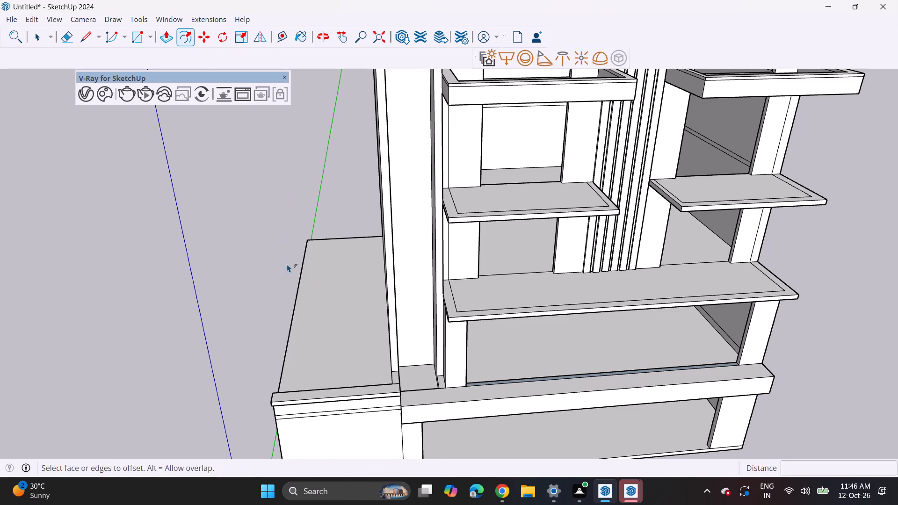
click(303, 296)
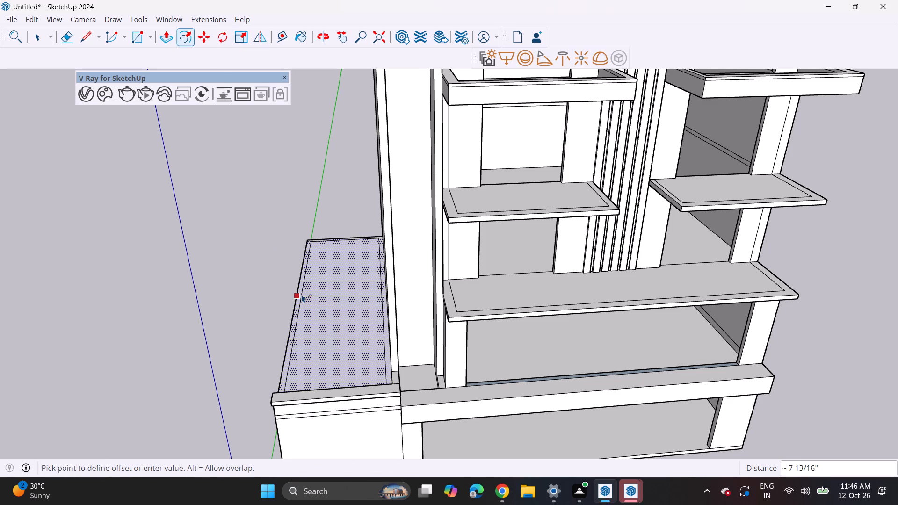
click(302, 295)
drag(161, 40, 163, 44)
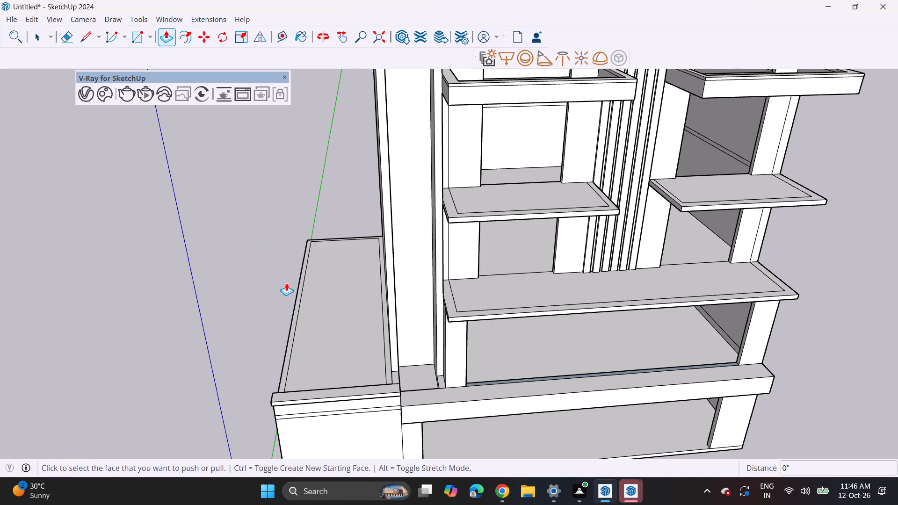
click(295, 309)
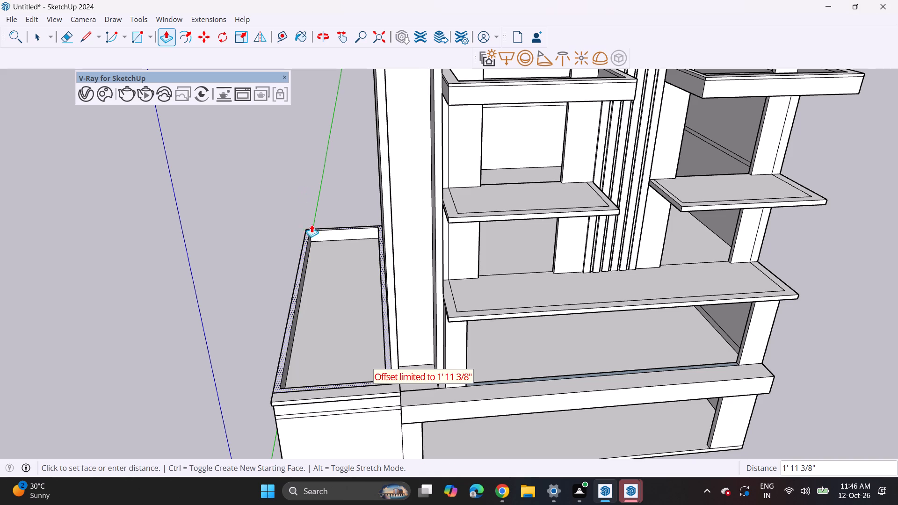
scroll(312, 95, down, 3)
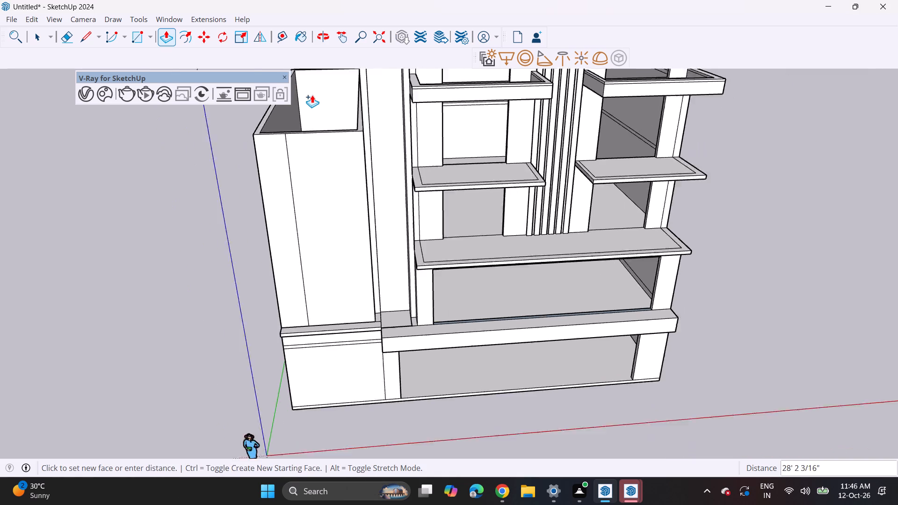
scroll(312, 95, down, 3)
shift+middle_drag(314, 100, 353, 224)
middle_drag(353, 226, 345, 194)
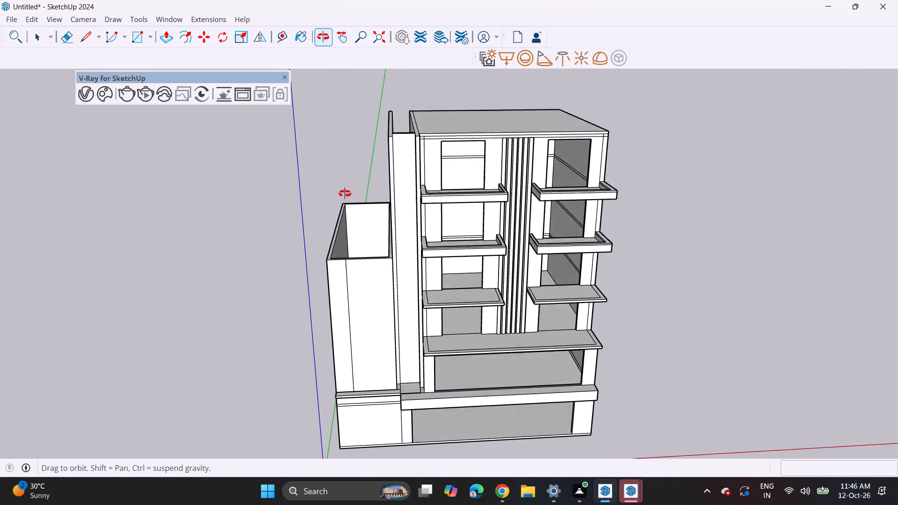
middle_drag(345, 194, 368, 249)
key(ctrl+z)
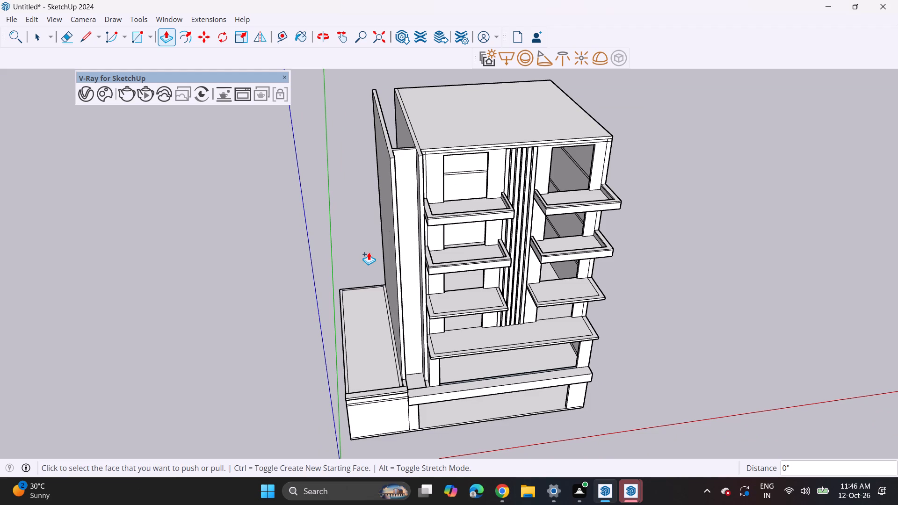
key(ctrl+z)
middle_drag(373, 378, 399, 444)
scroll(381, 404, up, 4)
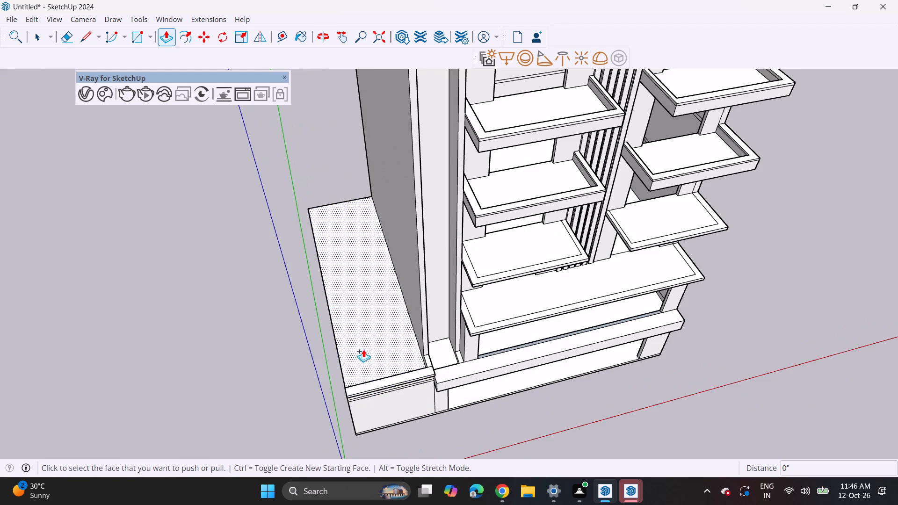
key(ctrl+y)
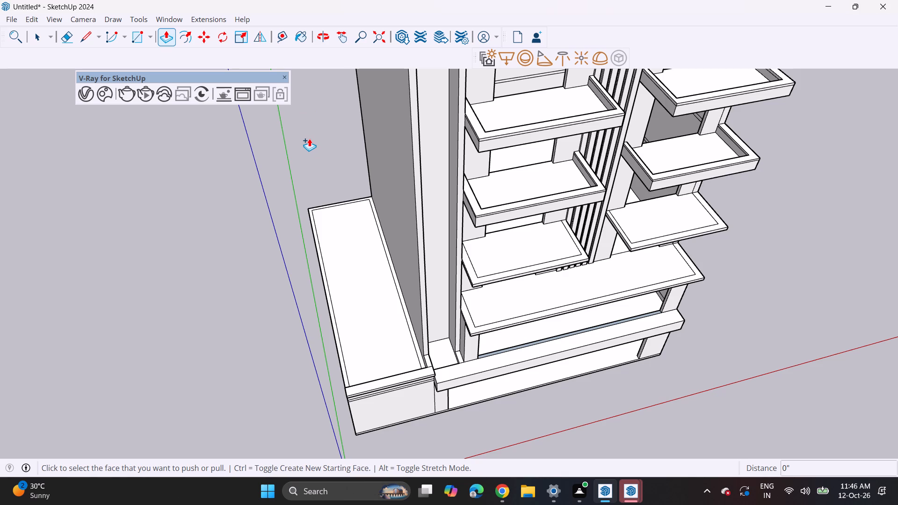
Push/Pull the perimeter rim on the low side block's roof up 53' 10 7/16" to align with the tall side walls.
click(322, 261)
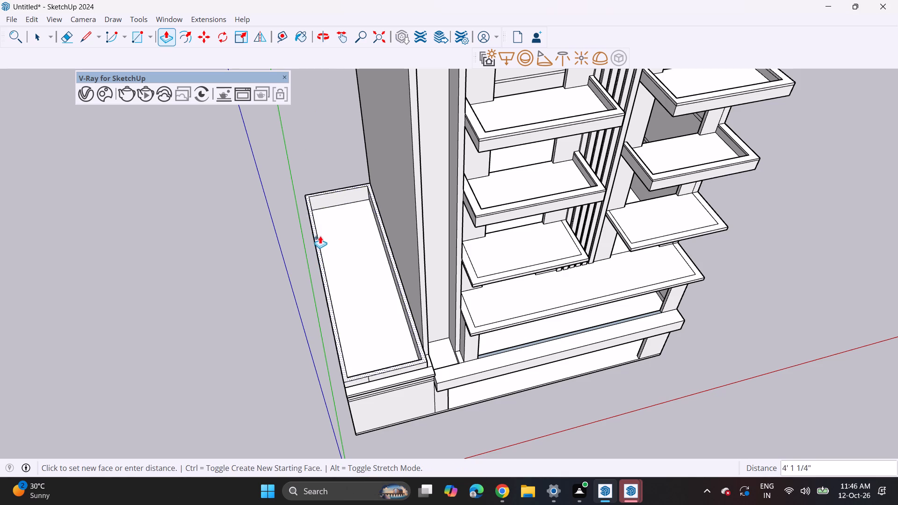
middle_drag(357, 133, 223, 41)
scroll(433, 154, down, 6)
middle_drag(439, 142, 471, 325)
middle_drag(500, 277, 510, 217)
click(454, 229)
Erase the vertical seam line on the front face of the raised side block.
middle_drag(444, 273, 447, 263)
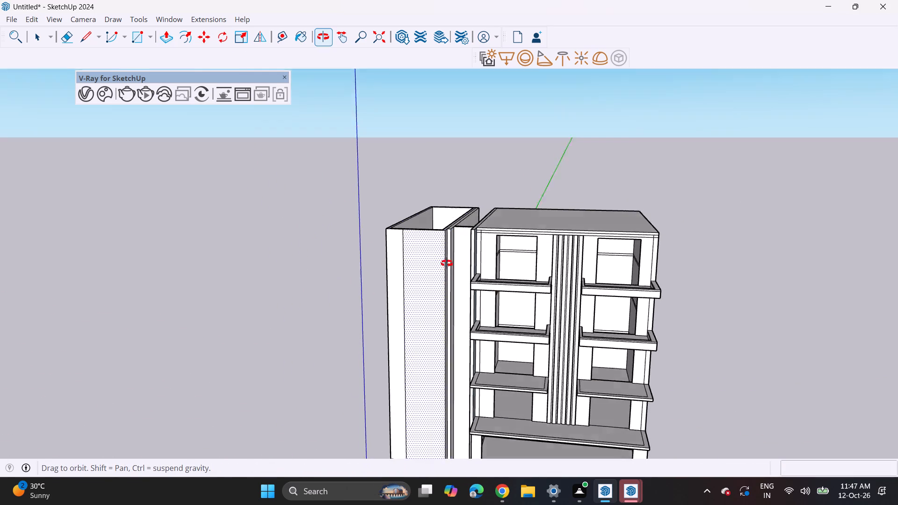
middle_drag(447, 263, 340, 333)
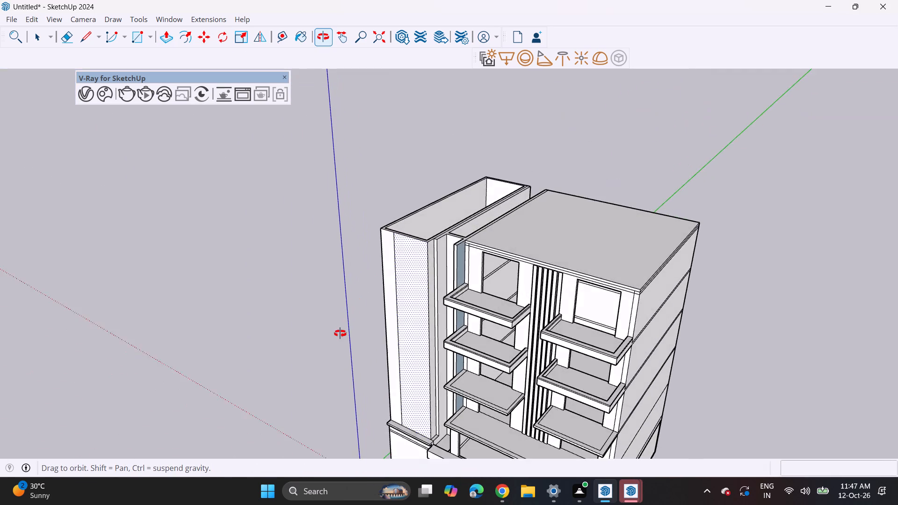
middle_drag(340, 333, 452, 301)
scroll(415, 362, up, 3)
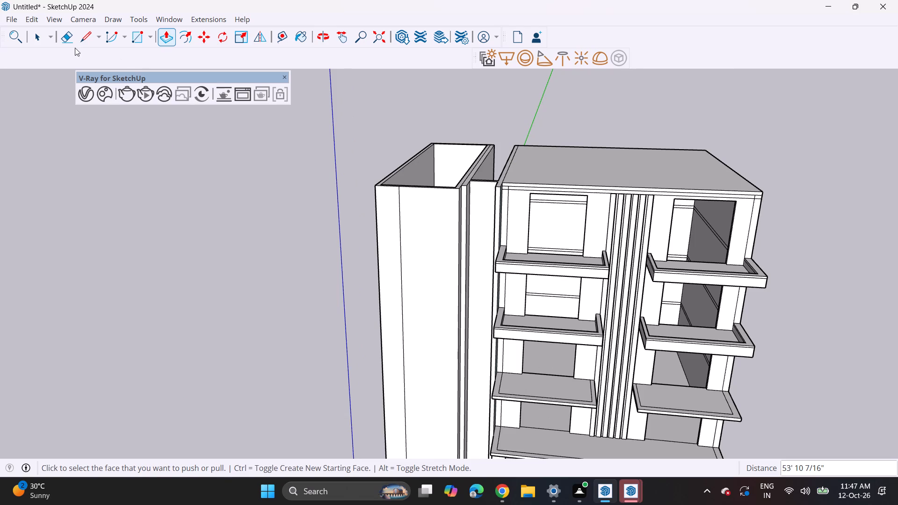
click(75, 40)
drag(412, 249, 394, 262)
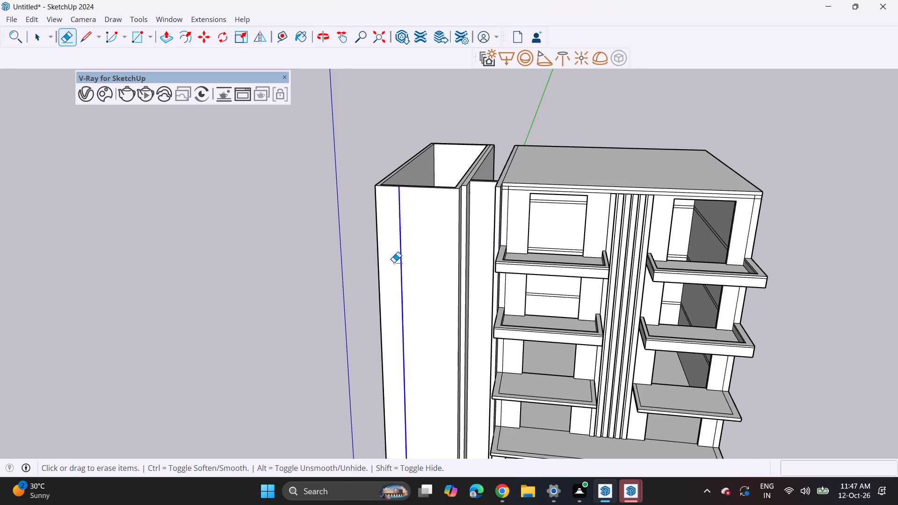
Draw an inset rectangle about 9' 2" by 51' 2" on the raised side block's front face, running down to the ledge.
click(143, 34)
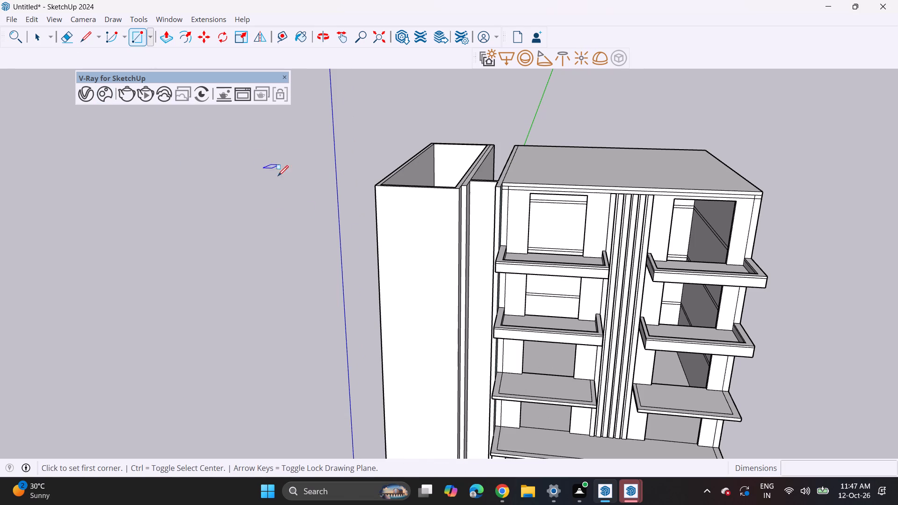
click(387, 191)
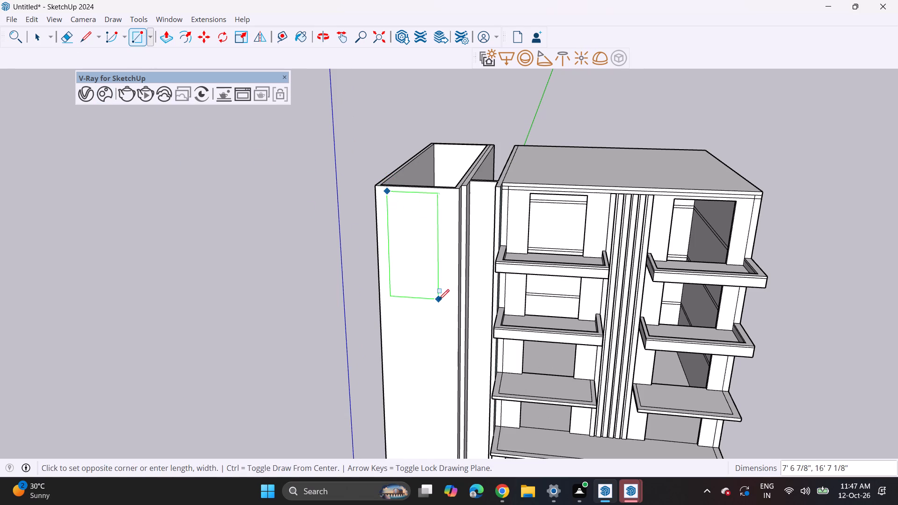
middle_drag(442, 265, 461, 186)
scroll(451, 325, down, 2)
shift+middle_drag(448, 315, 465, 146)
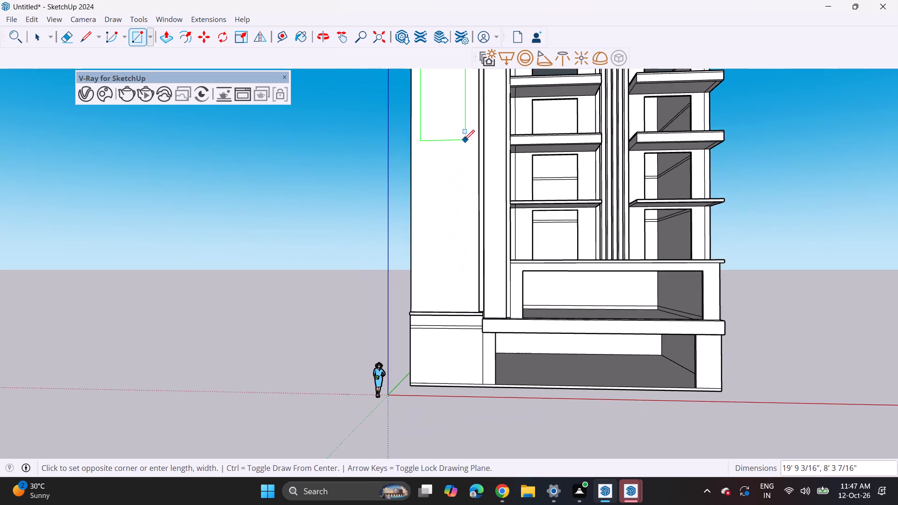
middle_drag(451, 164, 465, 286)
scroll(459, 313, up, 3)
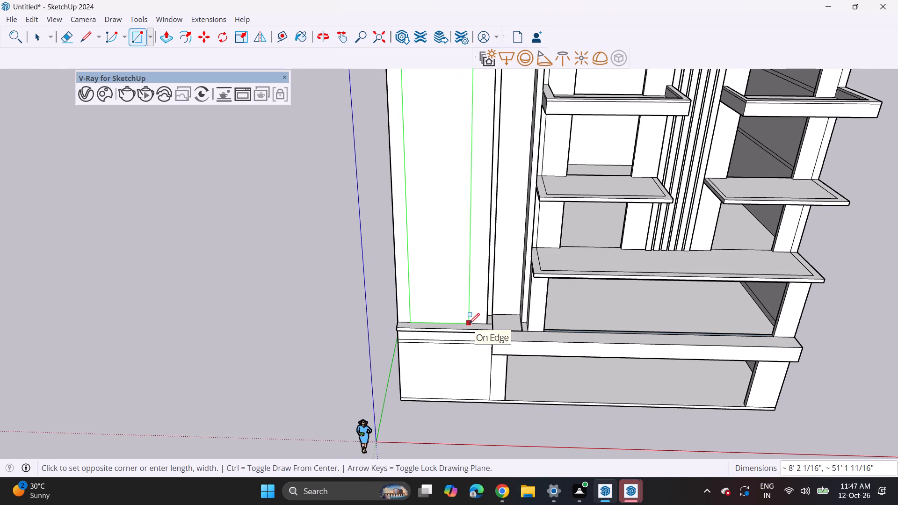
click(476, 324)
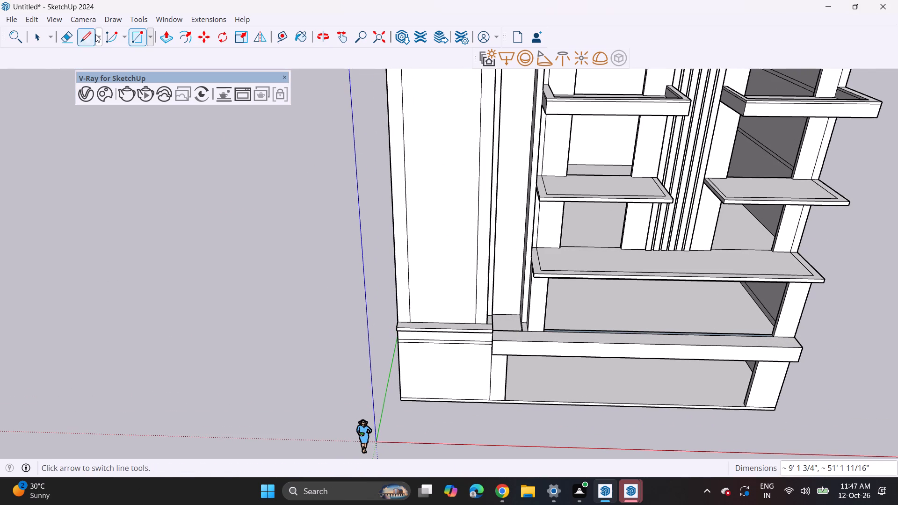
Push/Pull the front edge of the ledge below the raised side block outward by about 2' 8".
click(166, 33)
middle_drag(499, 336, 482, 272)
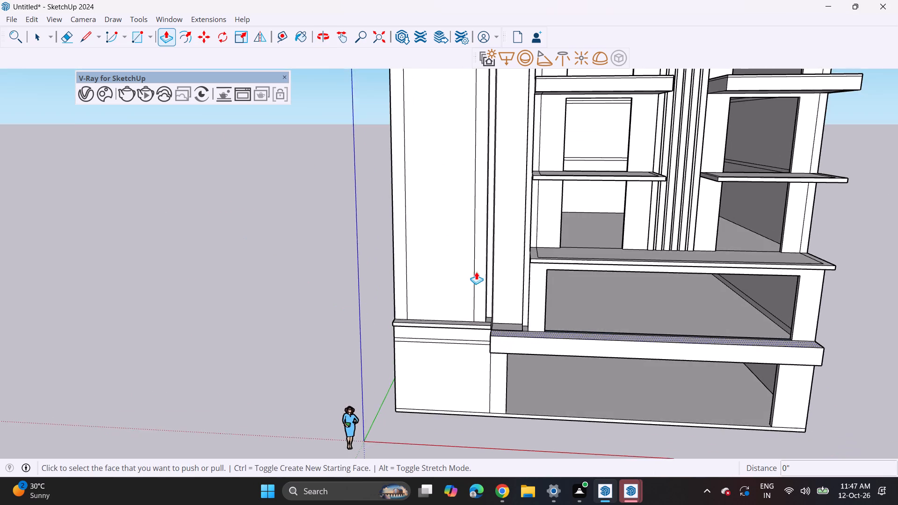
scroll(462, 303, up, 4)
click(450, 340)
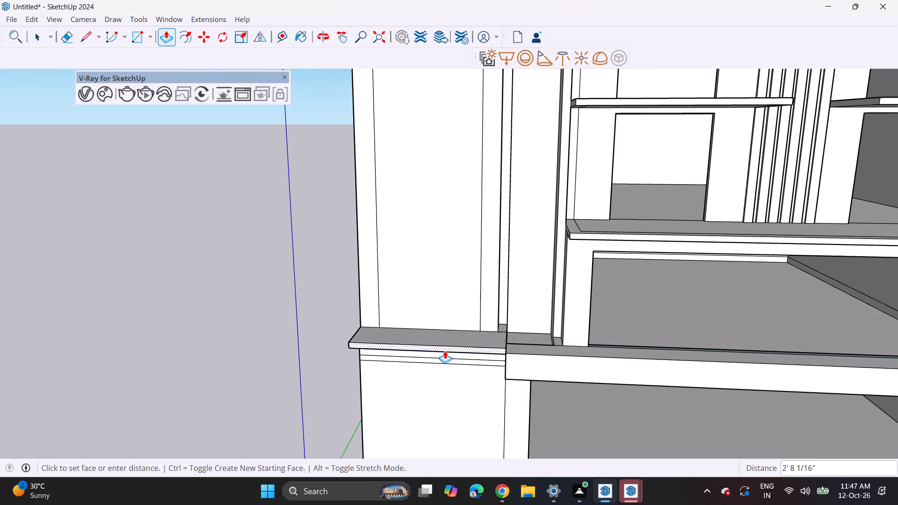
click(445, 349)
Push/Pull the border around the inset rectangle outward 1' 11 13/16" to form a projecting frame.
click(371, 279)
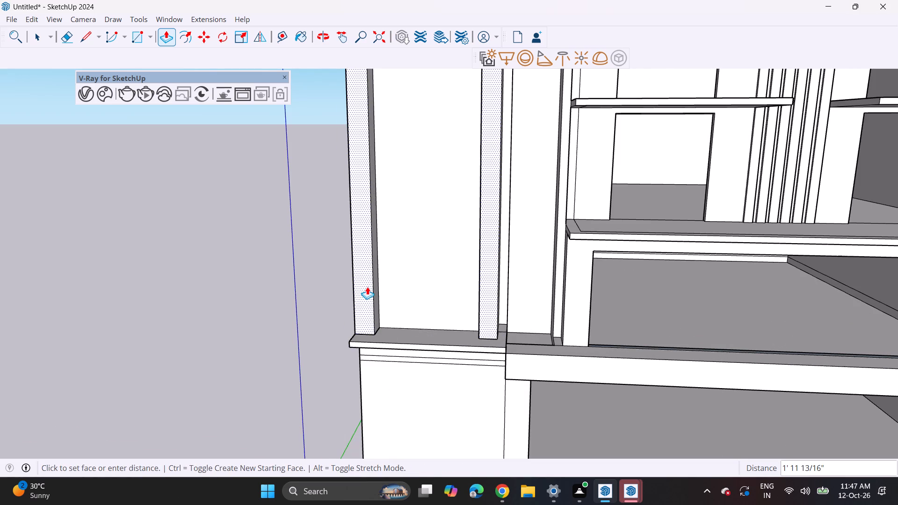
click(367, 287)
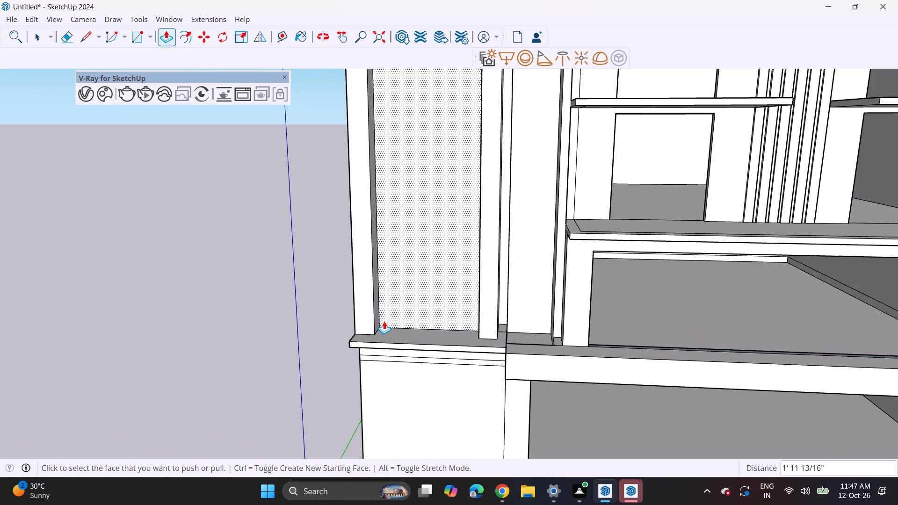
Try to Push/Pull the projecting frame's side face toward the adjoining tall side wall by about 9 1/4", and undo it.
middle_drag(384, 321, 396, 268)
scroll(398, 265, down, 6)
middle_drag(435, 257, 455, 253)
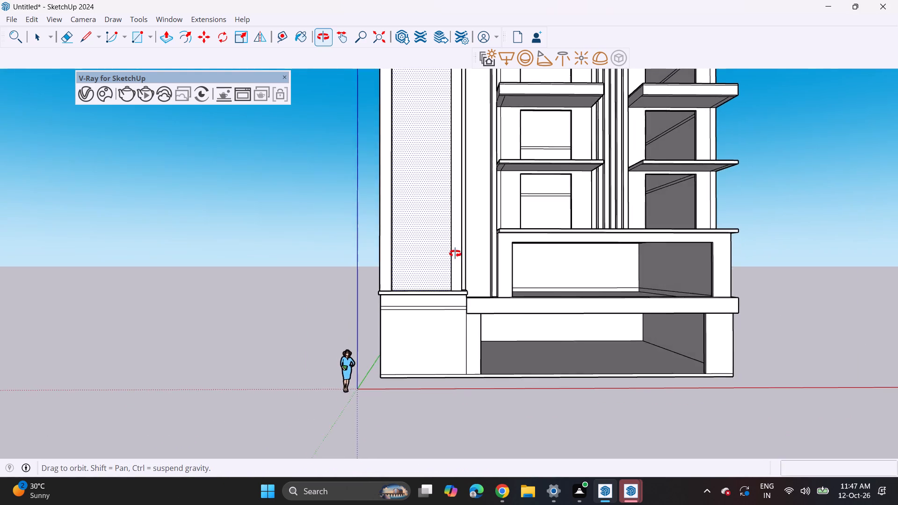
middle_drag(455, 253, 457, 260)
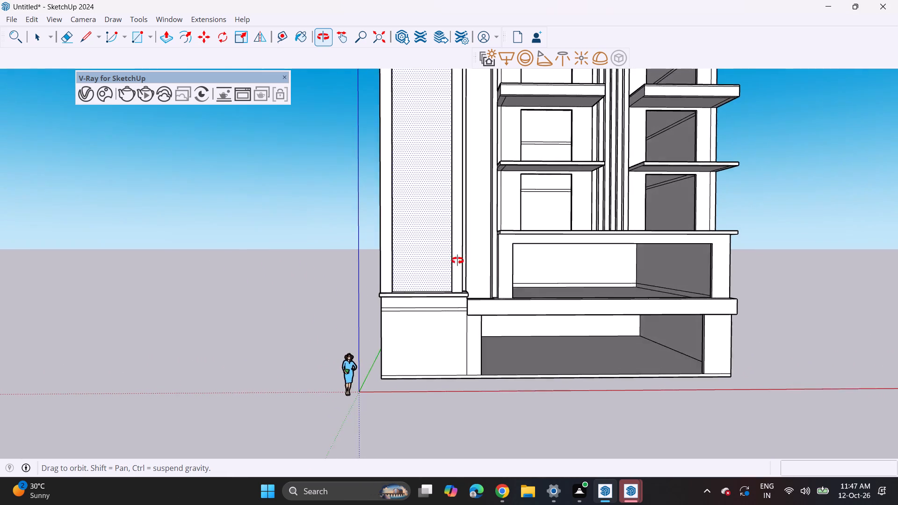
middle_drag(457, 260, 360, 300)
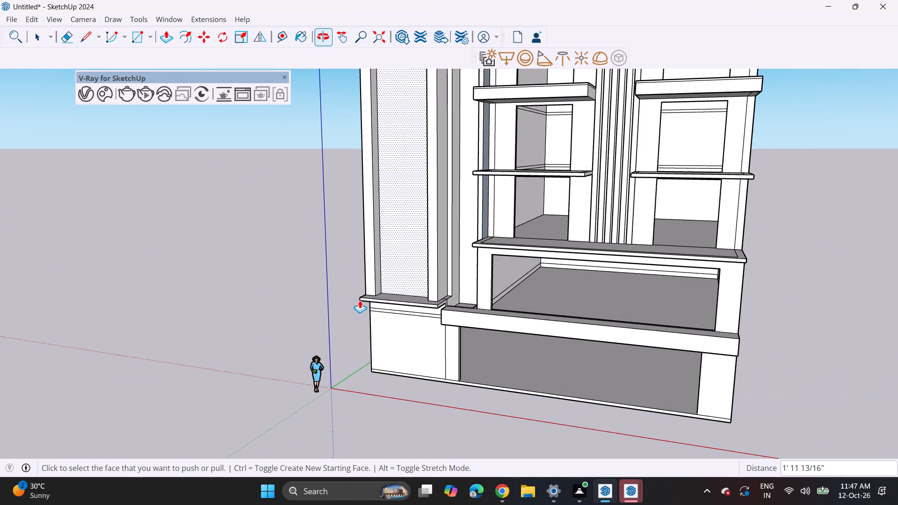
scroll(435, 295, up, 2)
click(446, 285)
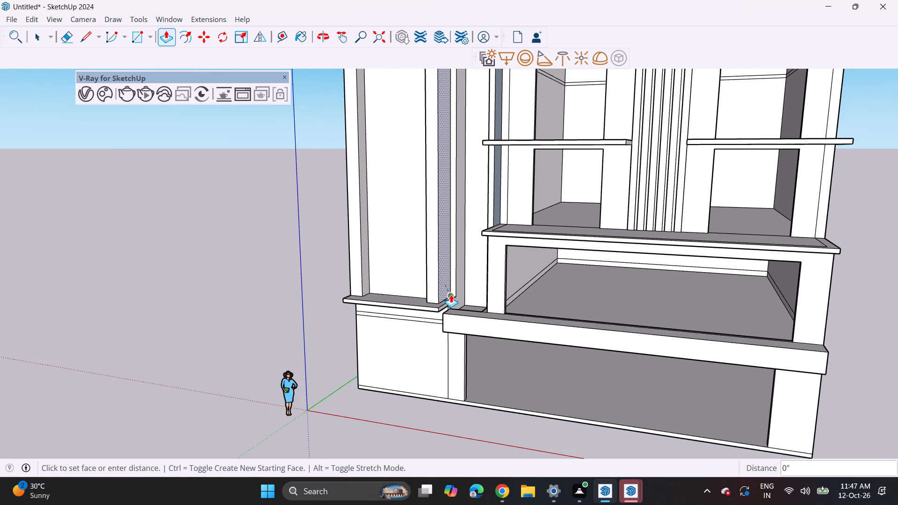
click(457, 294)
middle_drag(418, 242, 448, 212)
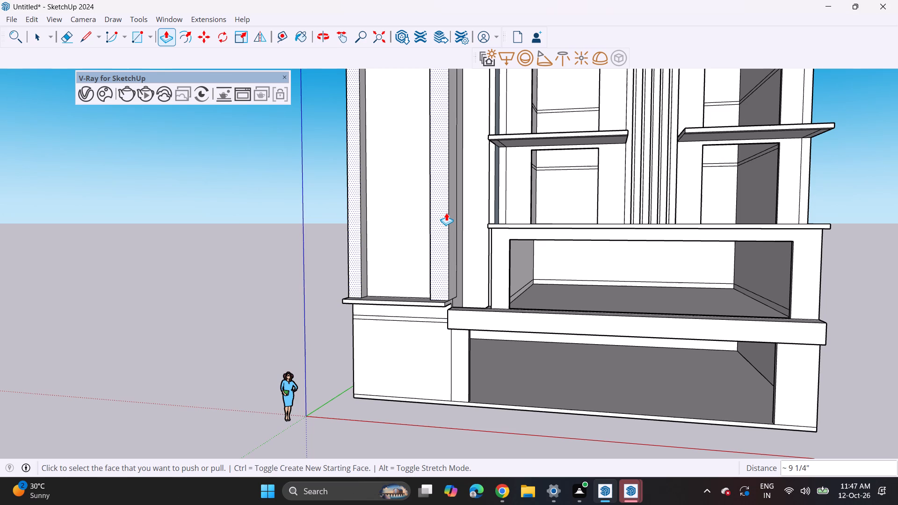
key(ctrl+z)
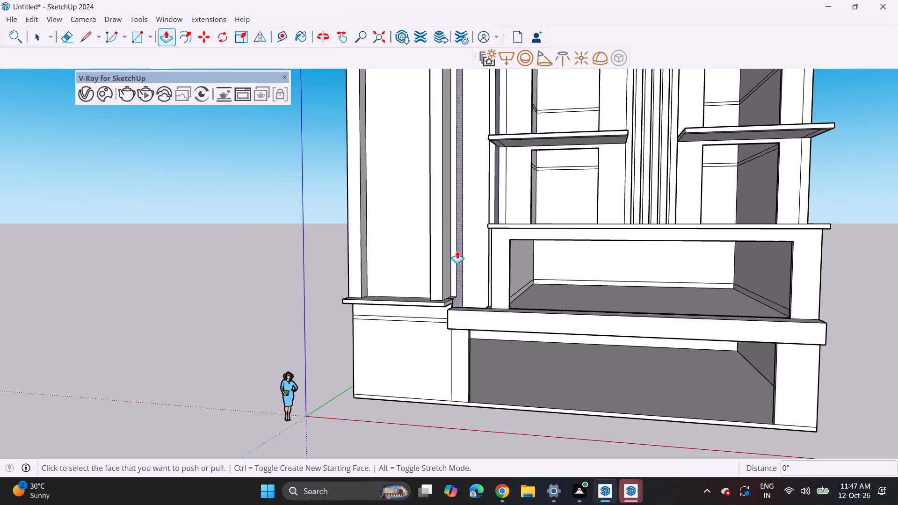
Push/Pull the narrow front end of the tall side wall beside the frame forward 1' 9 3/4".
click(456, 253)
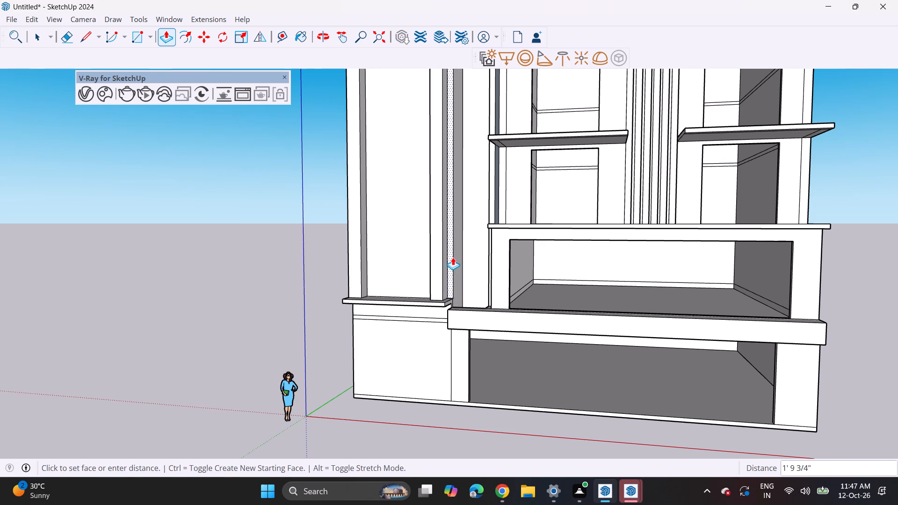
click(453, 257)
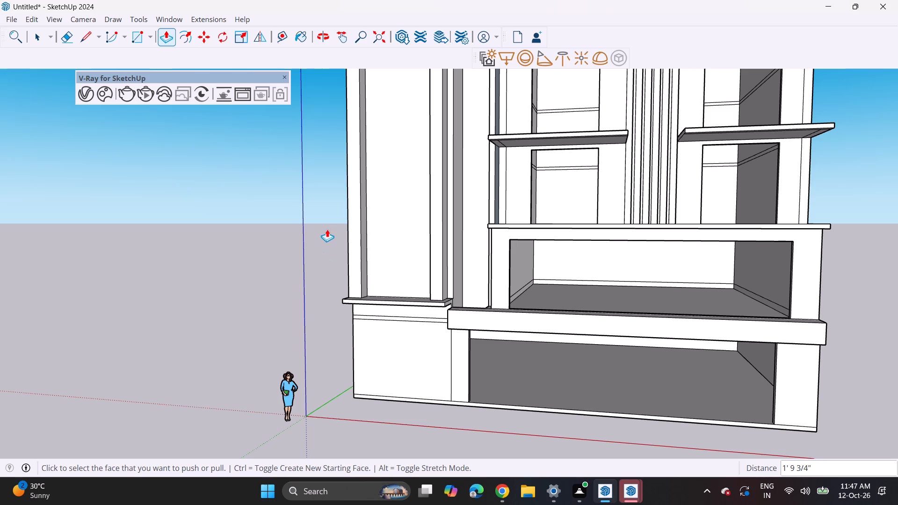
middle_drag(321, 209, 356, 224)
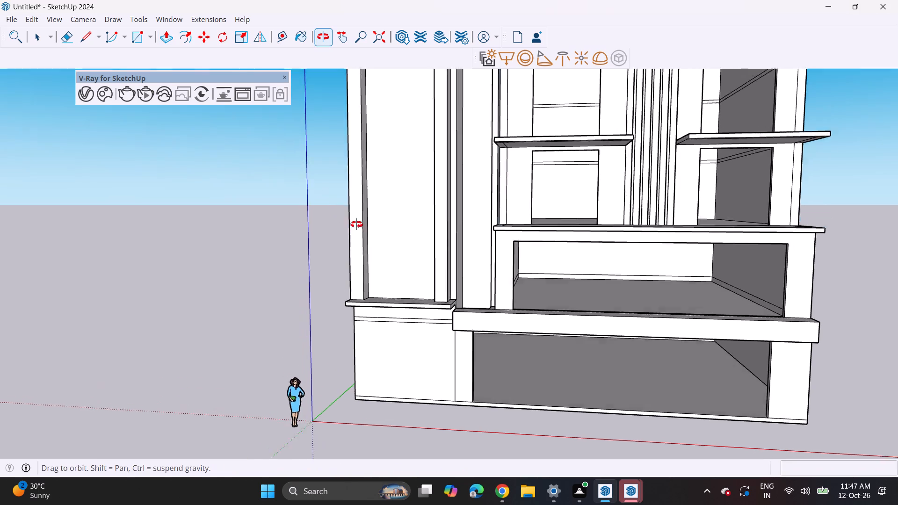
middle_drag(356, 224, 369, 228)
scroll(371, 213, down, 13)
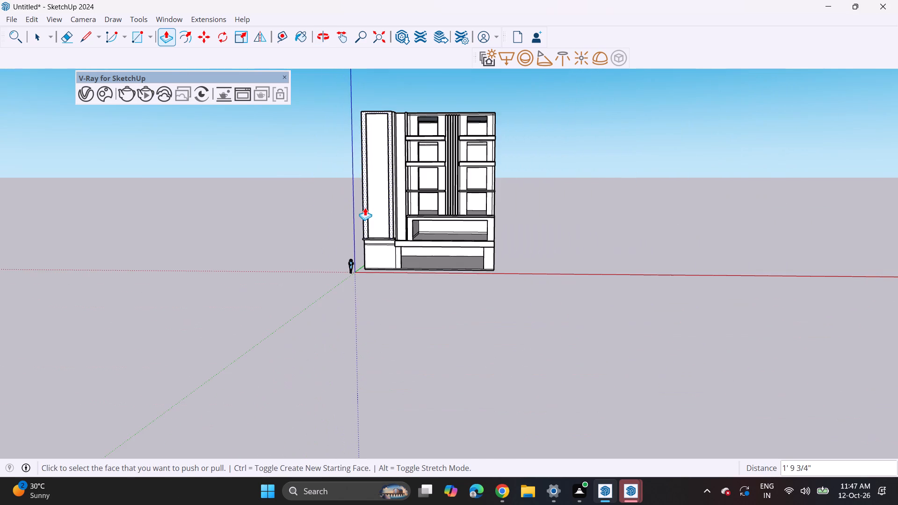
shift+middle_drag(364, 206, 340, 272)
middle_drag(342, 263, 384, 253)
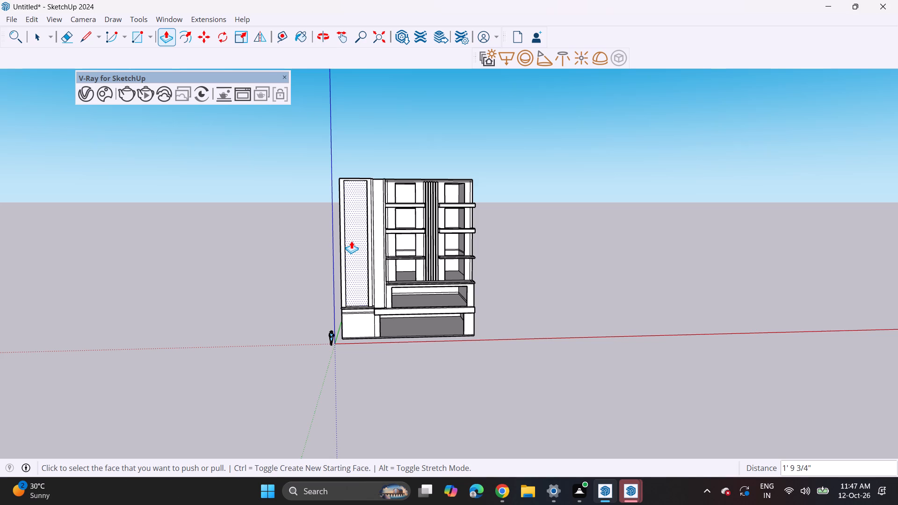
Draw a rectangle about 6' 9" by 49' 10" on the tall inset face inside the side block's projecting frame.
scroll(351, 241, up, 7)
middle_drag(352, 190, 365, 248)
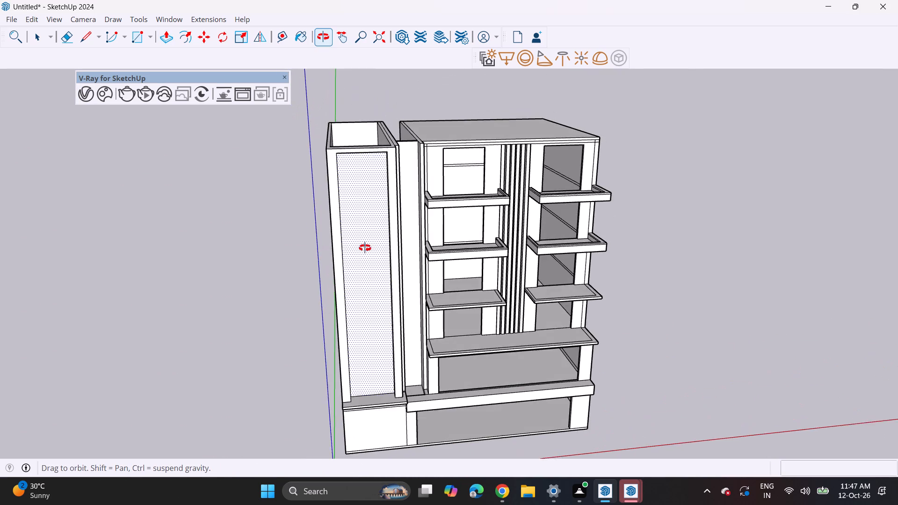
middle_drag(365, 248, 346, 243)
scroll(350, 226, up, 3)
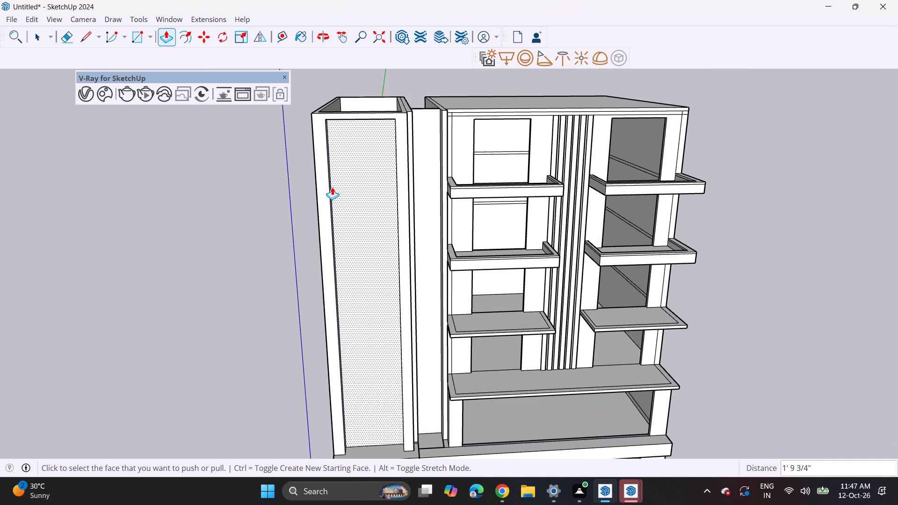
click(137, 41)
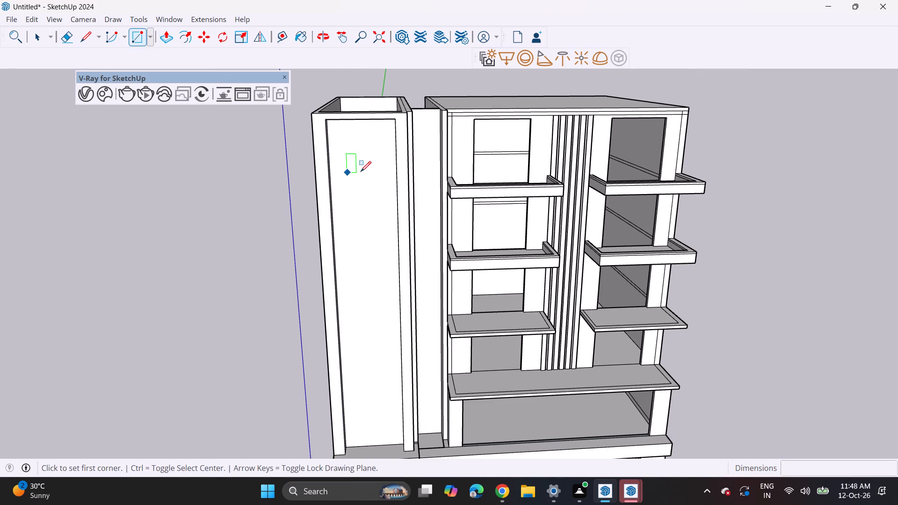
click(336, 129)
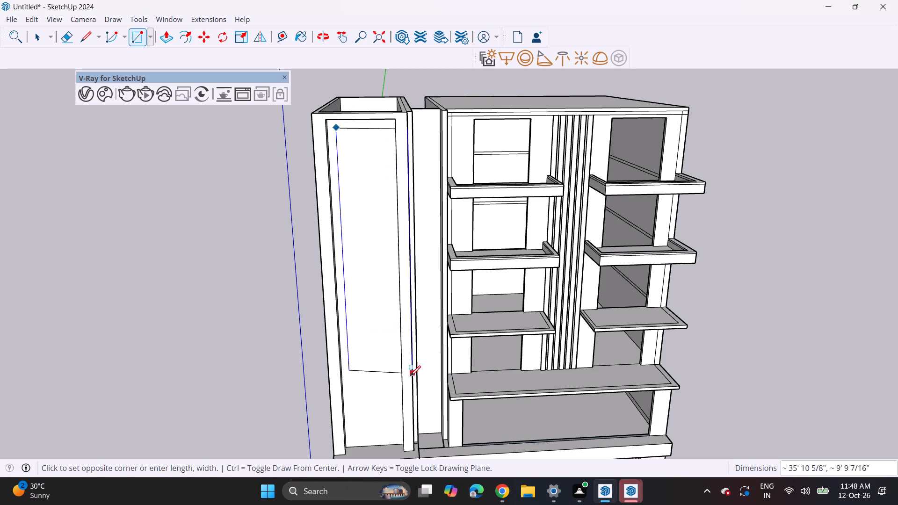
click(396, 441)
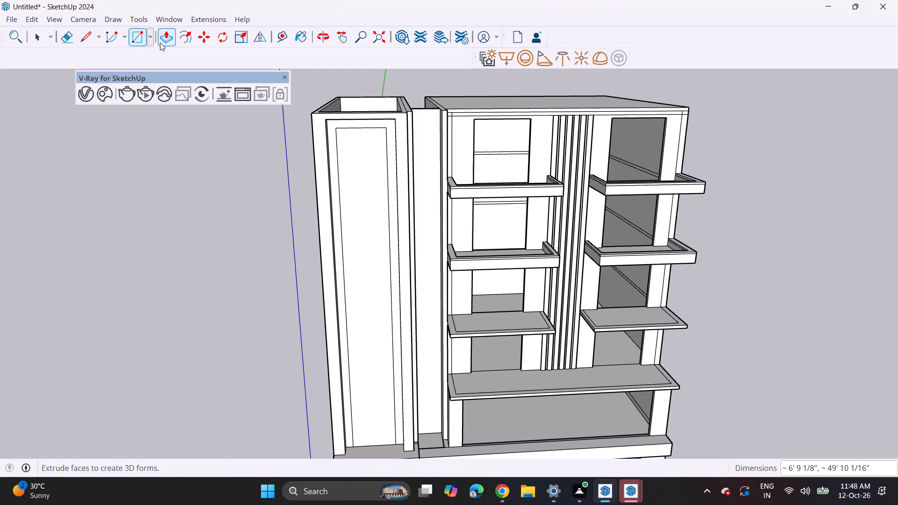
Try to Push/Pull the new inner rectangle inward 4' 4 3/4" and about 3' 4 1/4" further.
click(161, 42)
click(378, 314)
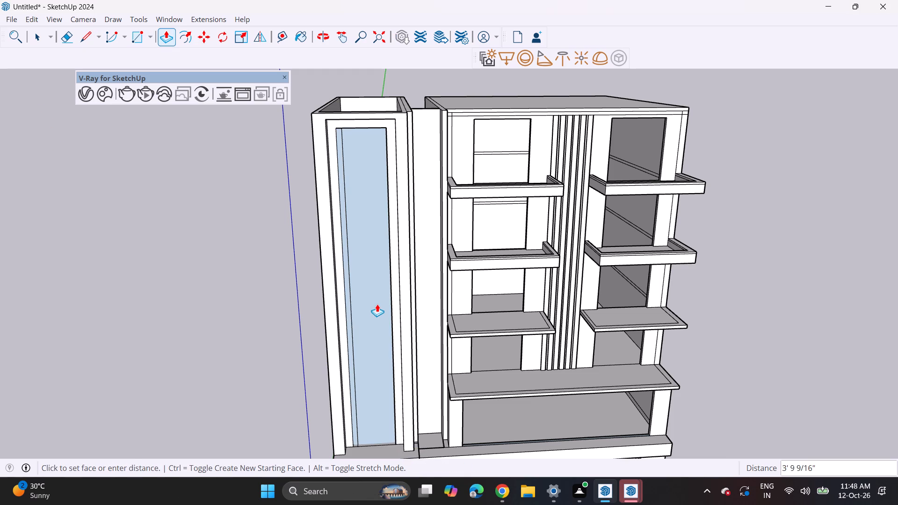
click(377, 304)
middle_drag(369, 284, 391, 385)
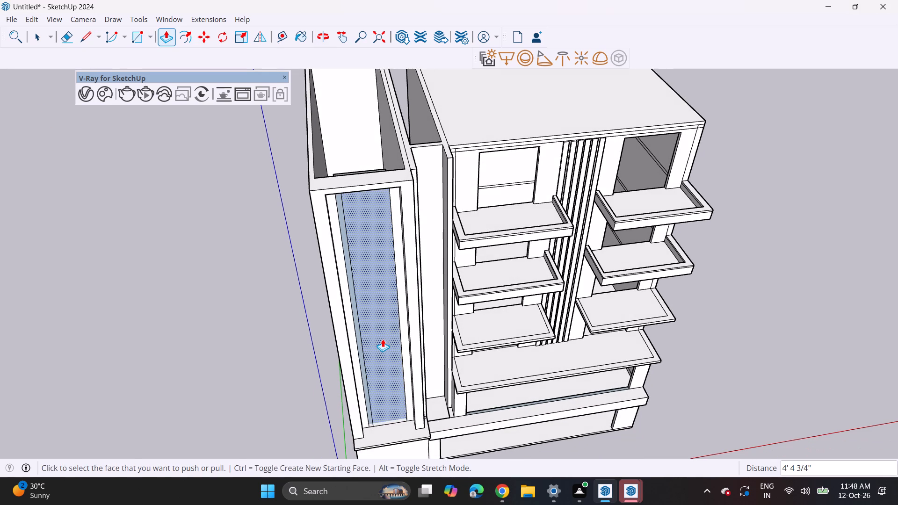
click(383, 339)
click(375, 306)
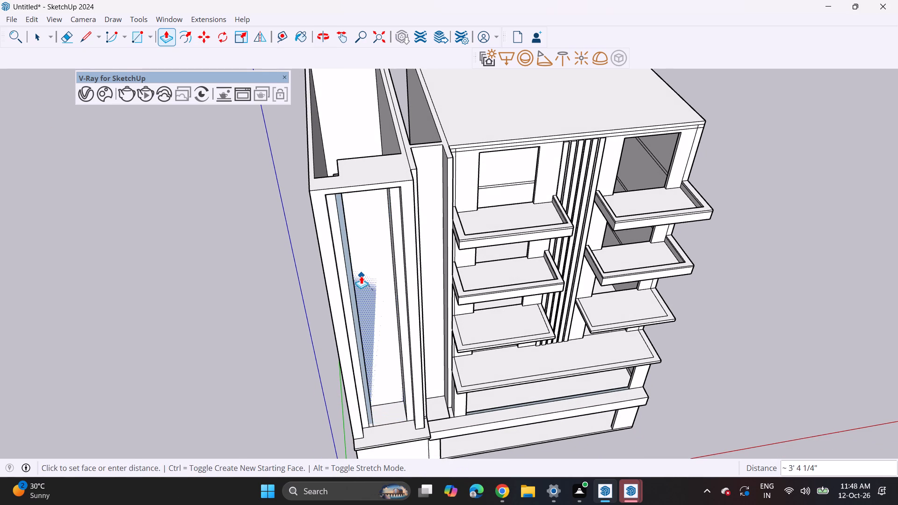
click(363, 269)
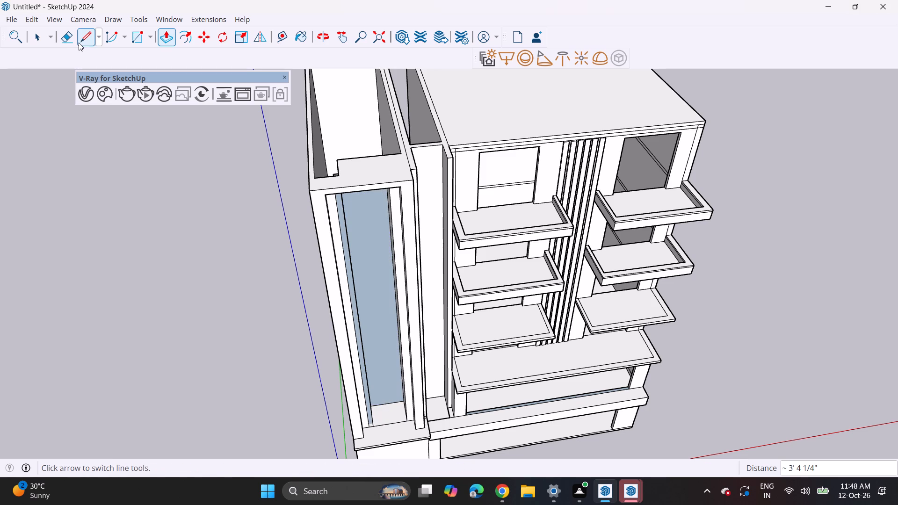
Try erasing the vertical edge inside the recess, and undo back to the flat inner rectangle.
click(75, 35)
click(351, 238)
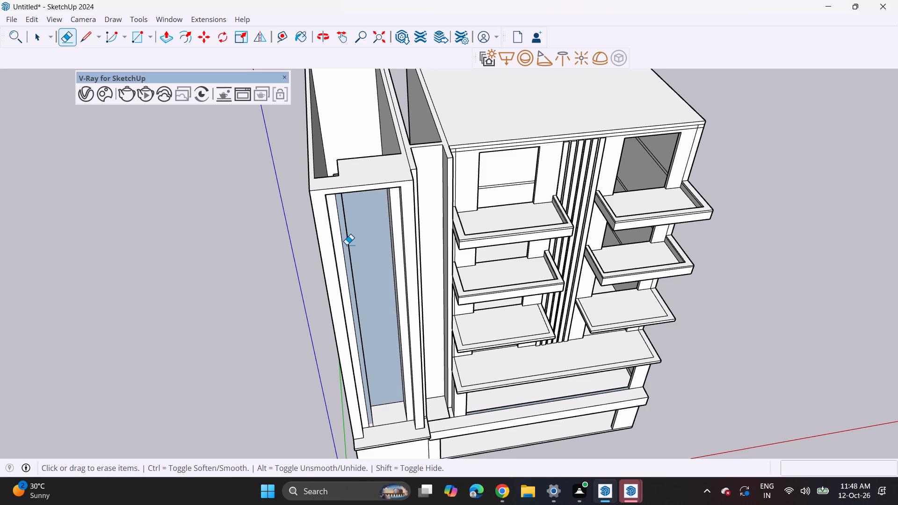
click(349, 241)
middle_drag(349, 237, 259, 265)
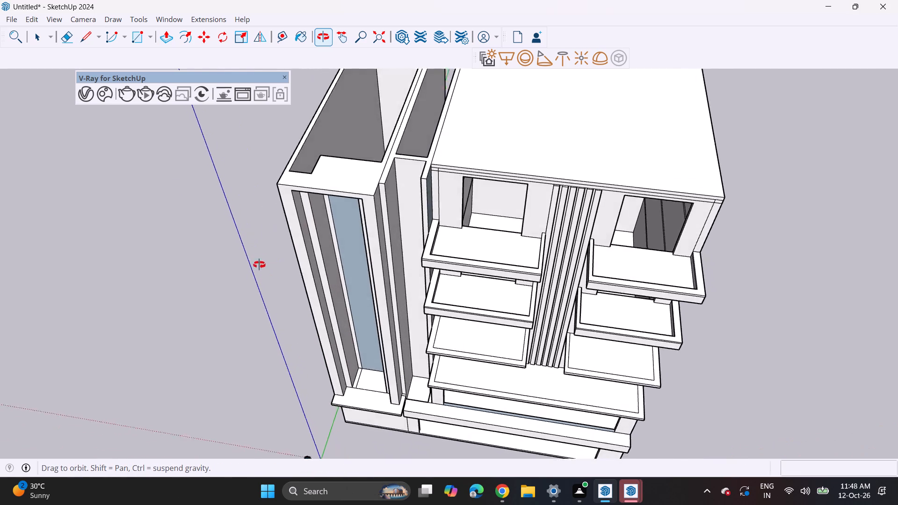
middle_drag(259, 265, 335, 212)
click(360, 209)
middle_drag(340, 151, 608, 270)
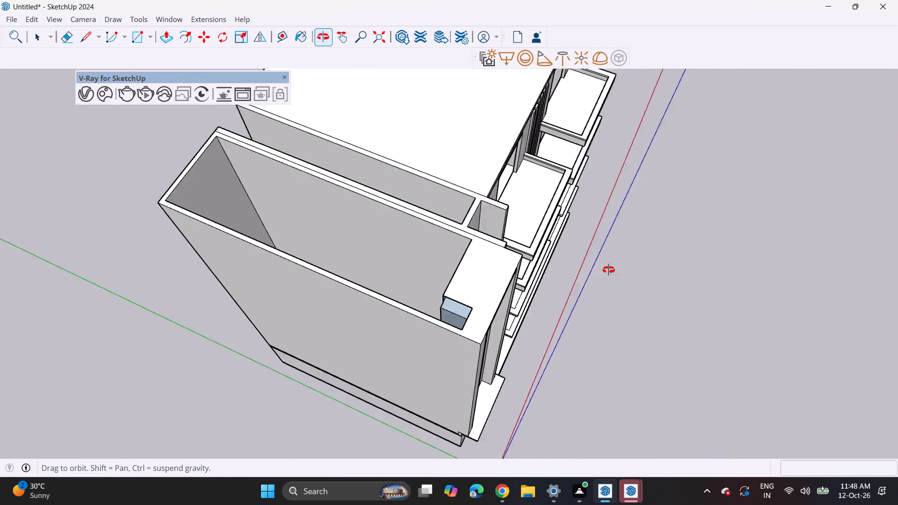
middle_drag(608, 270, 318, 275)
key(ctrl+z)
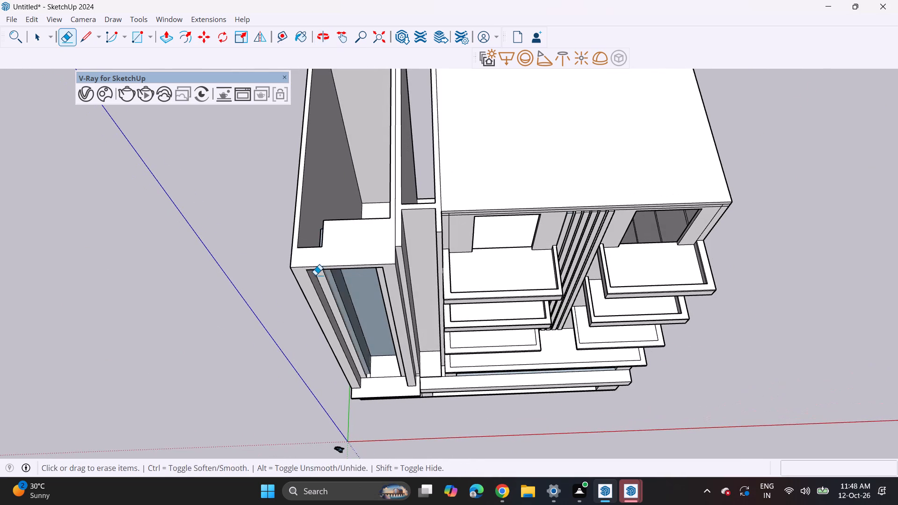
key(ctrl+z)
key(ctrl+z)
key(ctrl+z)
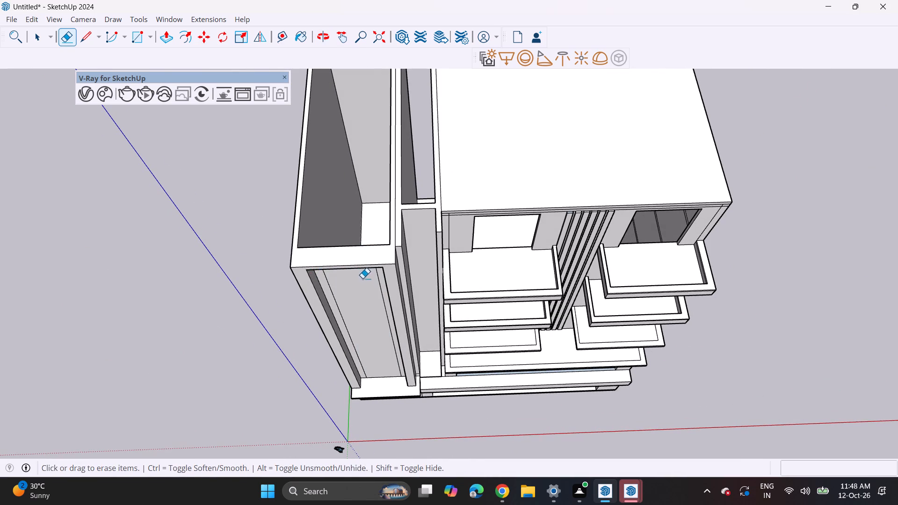
Push/Pull the inner rectangle inward 5' 4 5/8" and about 4' 8 13/16" further to form a deep recess in the side block.
middle_drag(371, 309, 897, 339)
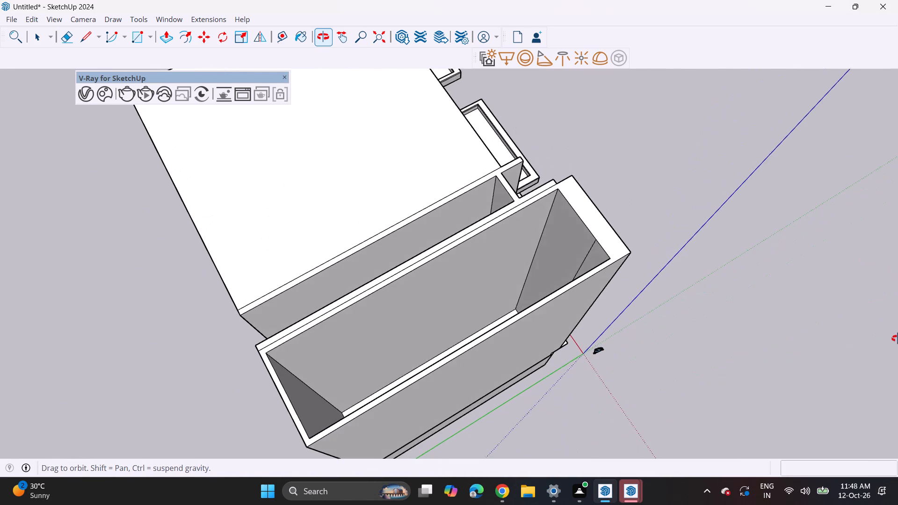
middle_drag(897, 339, 897, 338)
click(593, 248)
middle_drag(632, 255, 485, 231)
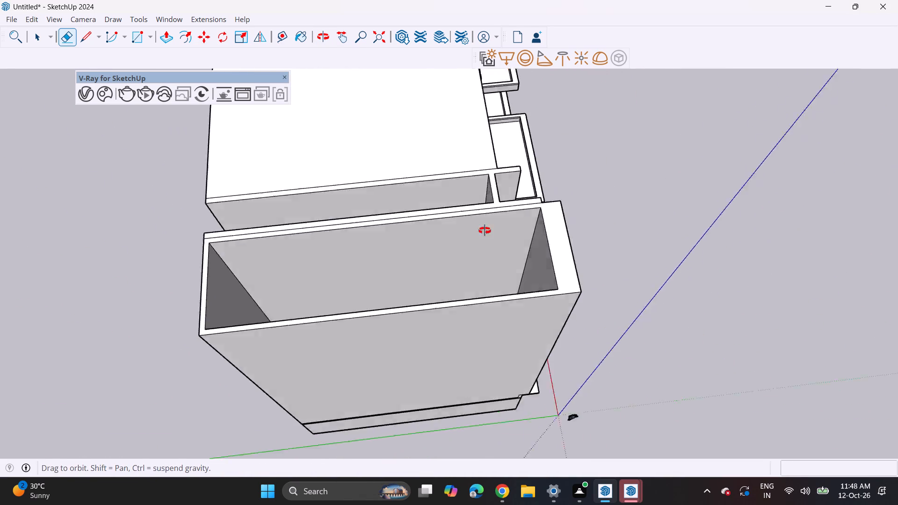
middle_drag(485, 231, 162, 136)
click(166, 42)
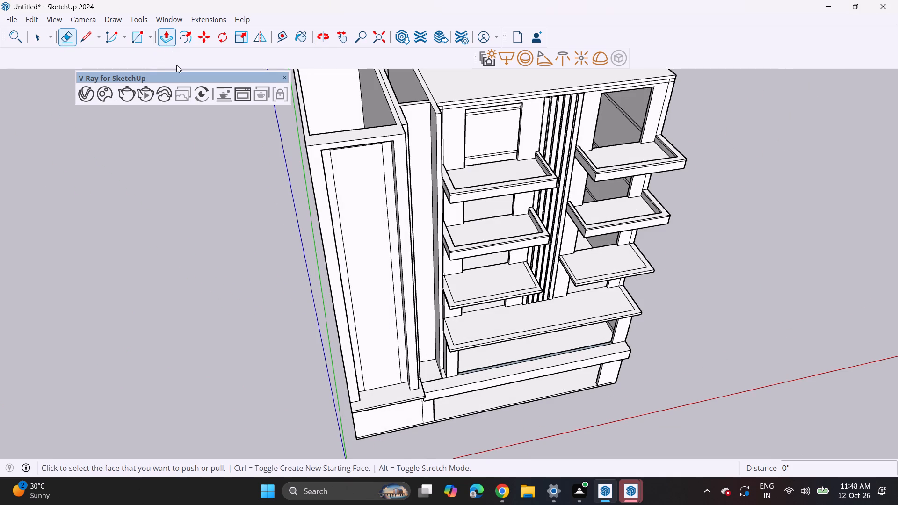
click(366, 273)
click(359, 251)
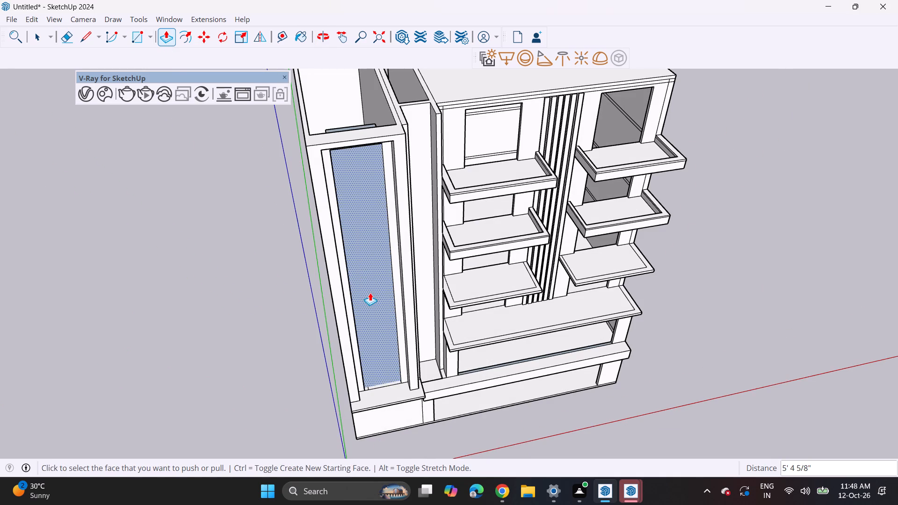
click(370, 295)
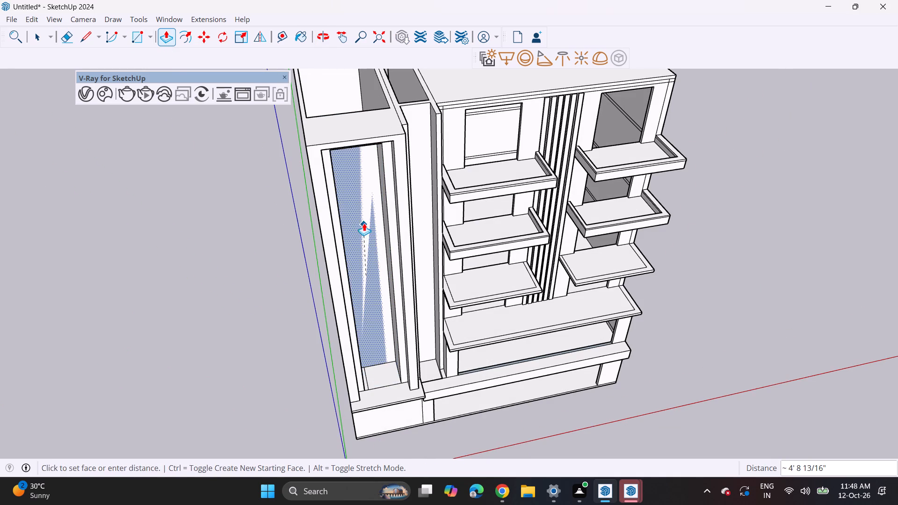
click(364, 223)
click(375, 281)
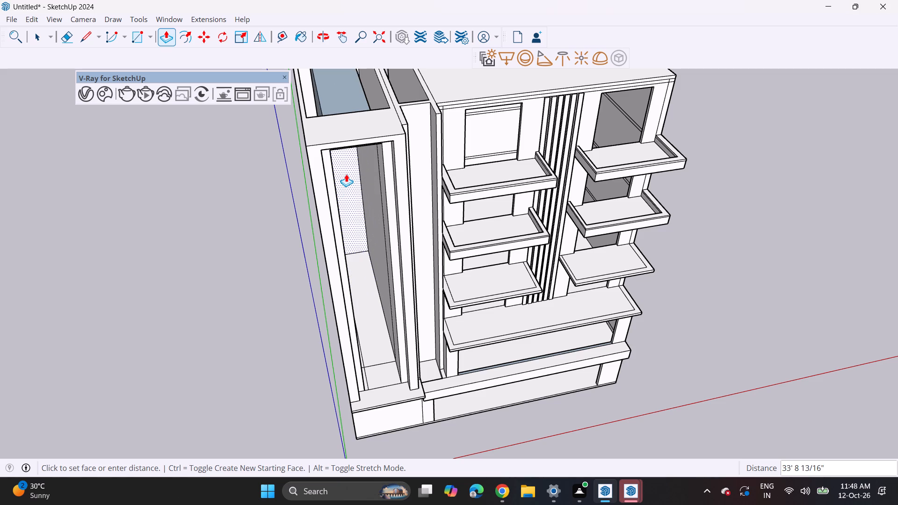
click(386, 277)
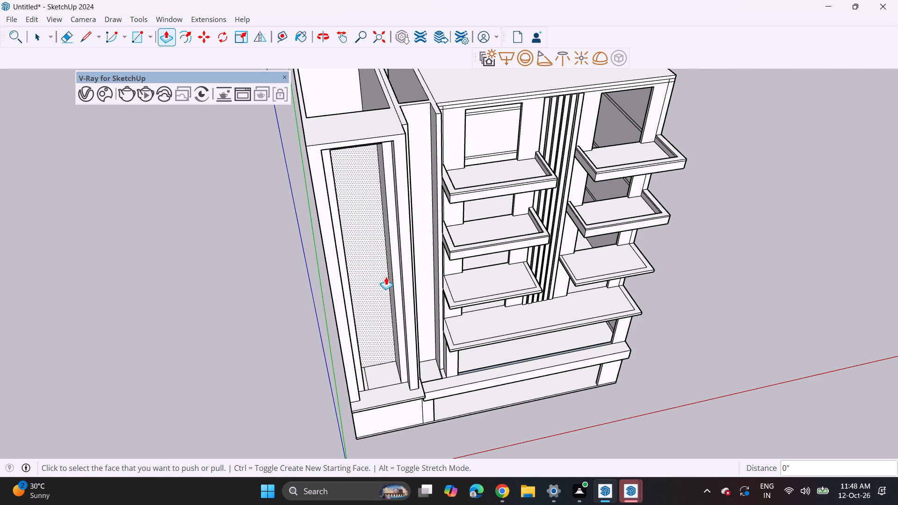
Push/Pull the narrow front end of the tall side wall beside the frame by 4 5/8".
middle_drag(385, 319, 293, 152)
scroll(294, 146, down, 2)
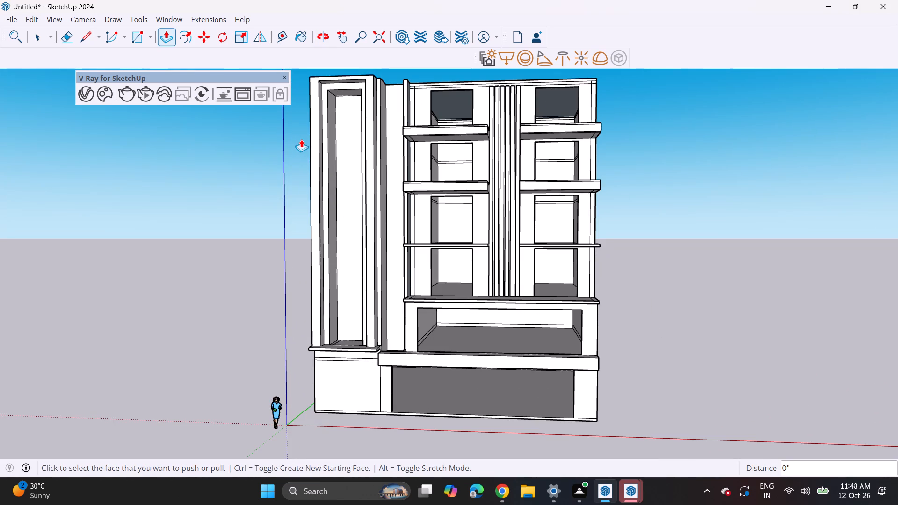
middle_drag(319, 152, 356, 172)
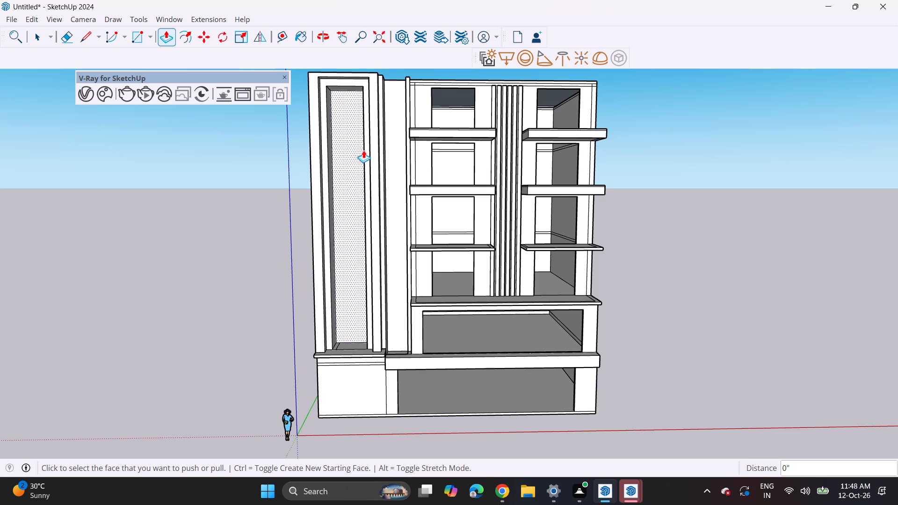
middle_drag(316, 323, 411, 369)
middle_drag(392, 359, 386, 358)
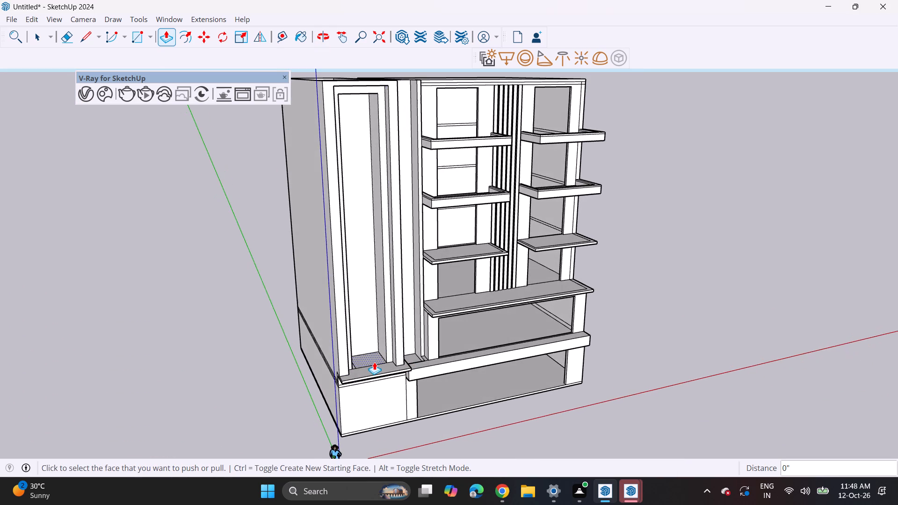
middle_click(374, 362)
middle_click(374, 362)
scroll(358, 362, up, 2)
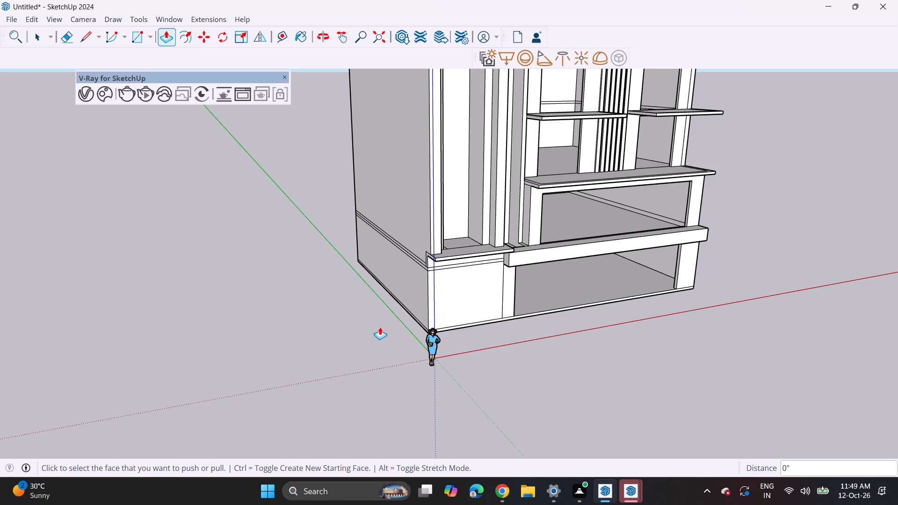
middle_drag(462, 225, 327, 259)
scroll(471, 228, up, 2)
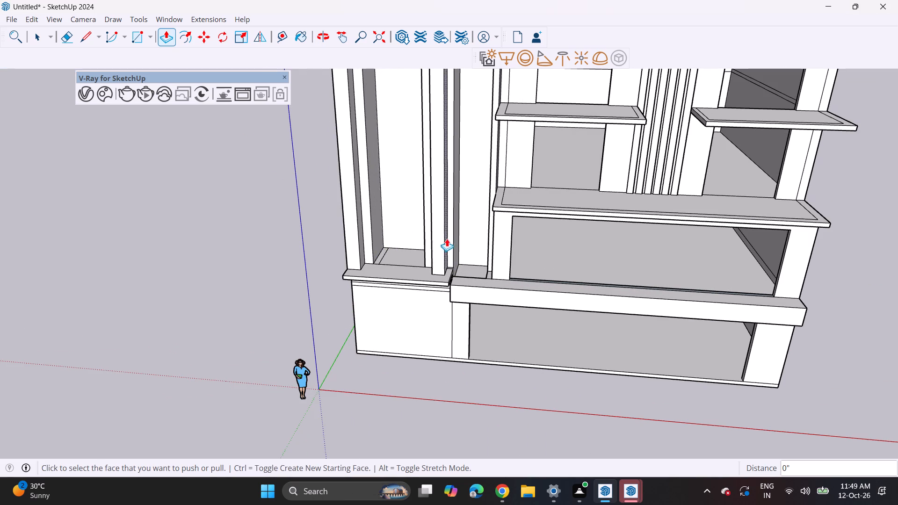
click(449, 244)
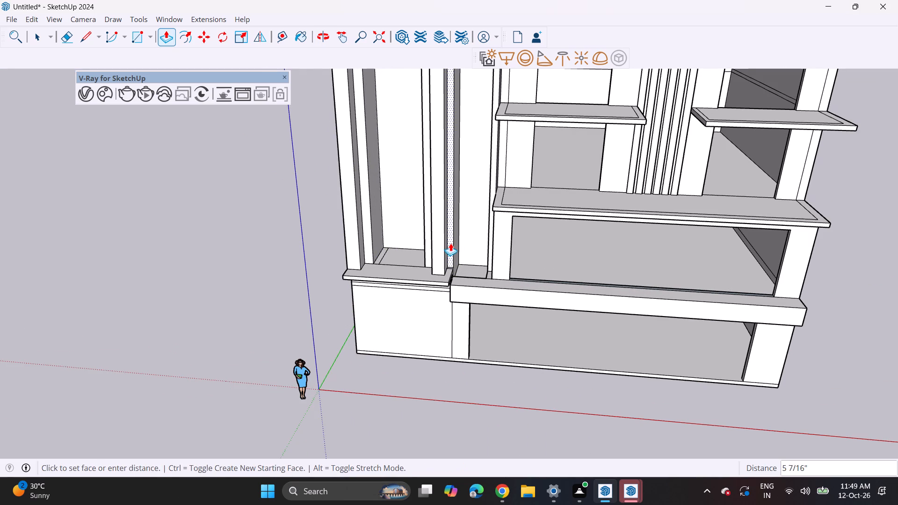
click(491, 233)
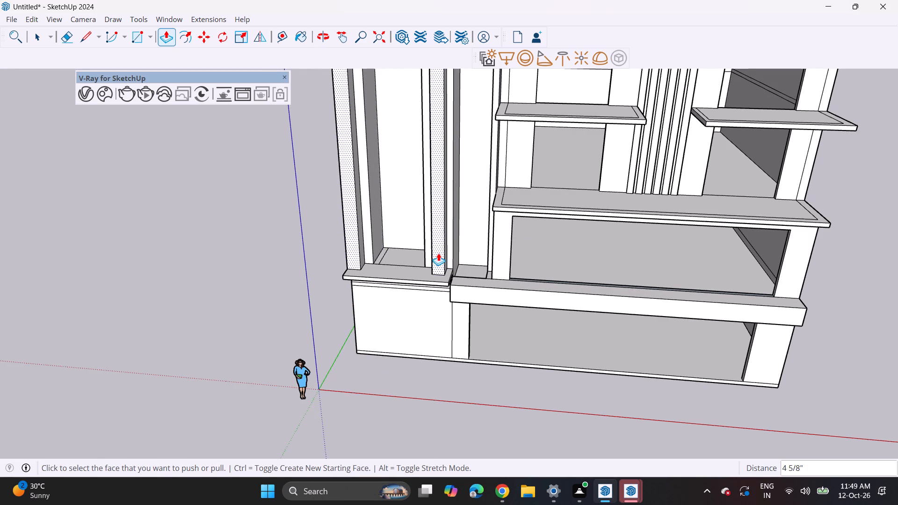
Push/Pull the outer frame's front face back about 4' so the border around the recess projects ahead of it.
click(438, 253)
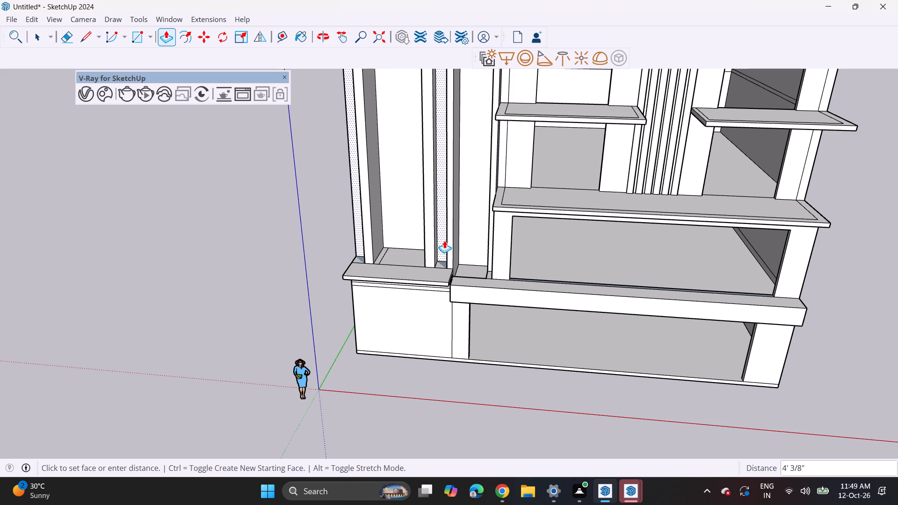
click(444, 240)
Push/Pull the narrow front end of the tall side wall beside the frame back 2' 9/16".
click(447, 245)
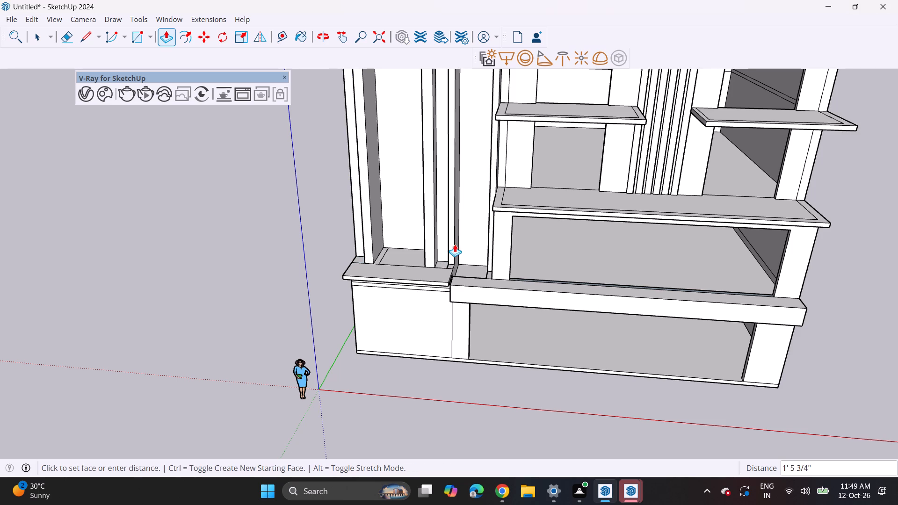
click(457, 236)
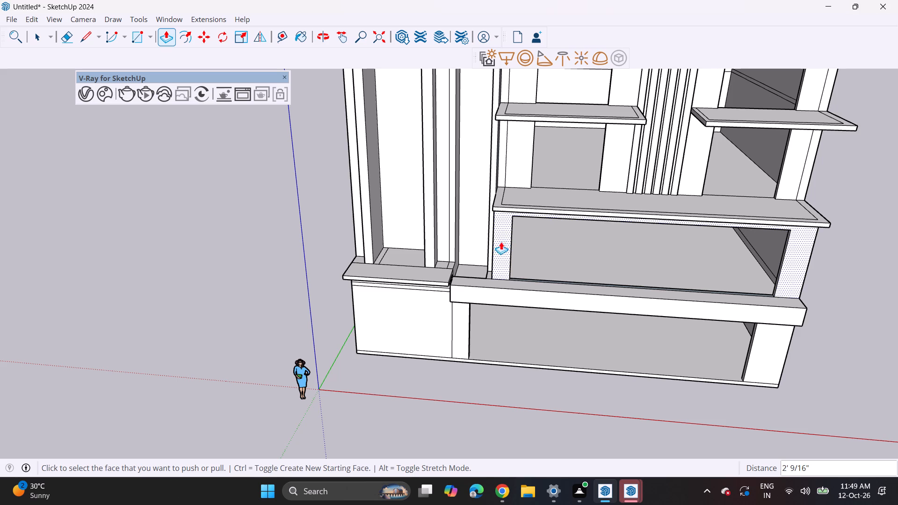
double_click(489, 242)
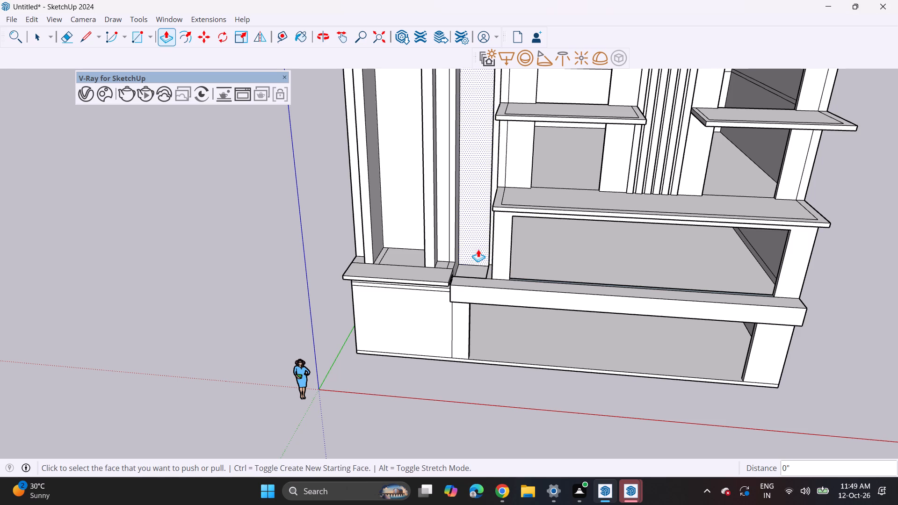
Examine the side block's recess and frame and the whole front facade from low and raised viewpoints.
scroll(456, 256, down, 3)
shift+middle_drag(455, 264, 458, 389)
middle_drag(456, 362, 483, 277)
shift+middle_drag(480, 273, 390, 238)
middle_drag(391, 264, 395, 199)
scroll(395, 200, down, 4)
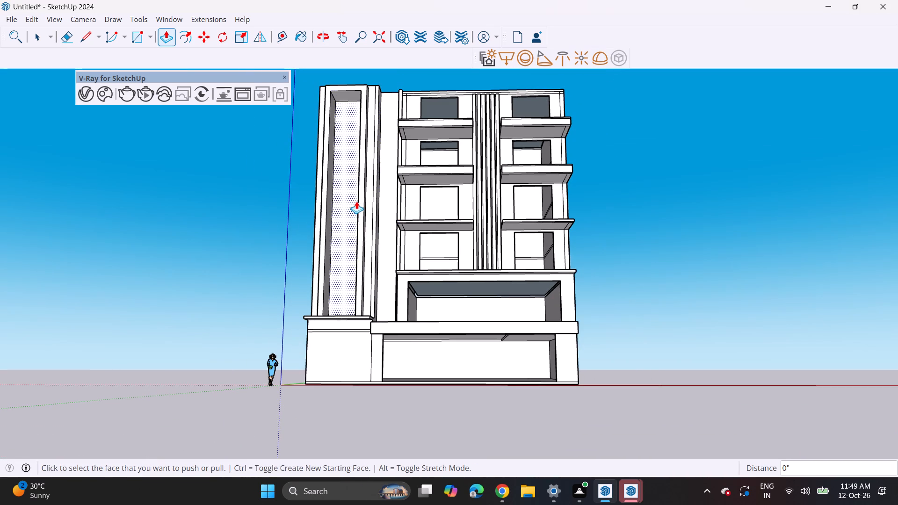
shift+middle_drag(355, 166, 353, 189)
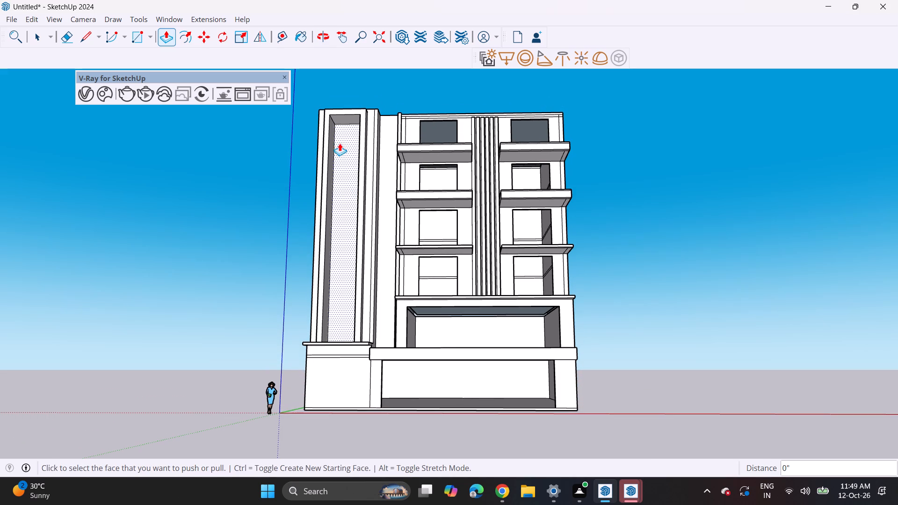
middle_drag(326, 119, 415, 204)
scroll(326, 131, up, 1)
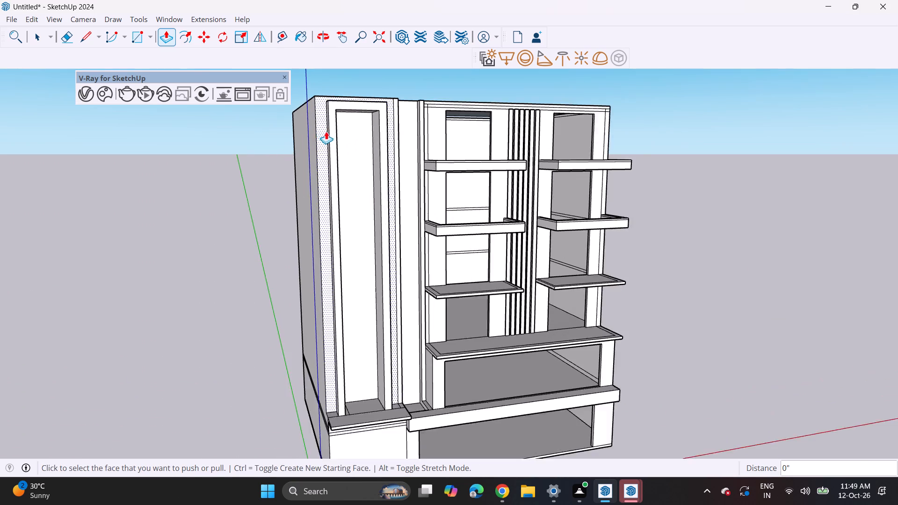
Push/Pull the thin strip faces between the tall side wall and the recess frame, starting with a 2 3/4" offset.
scroll(326, 131, up, 4)
scroll(333, 172, up, 7)
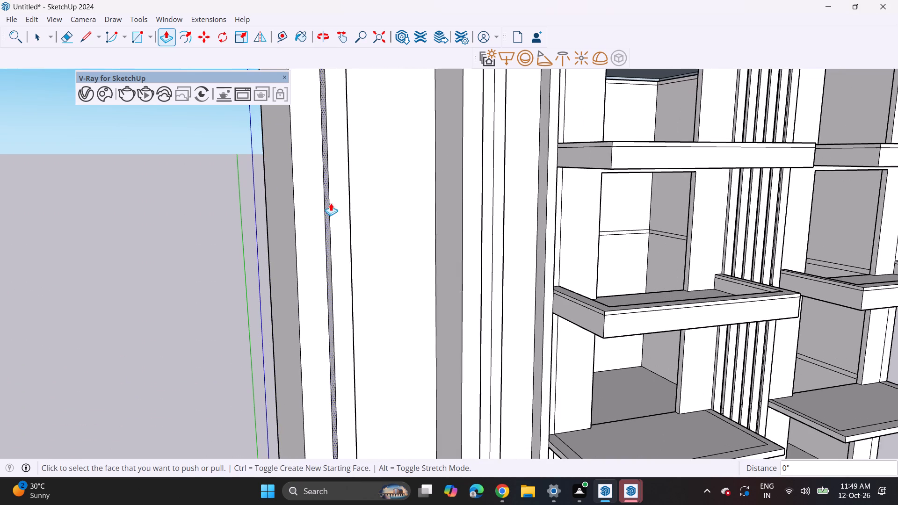
click(327, 215)
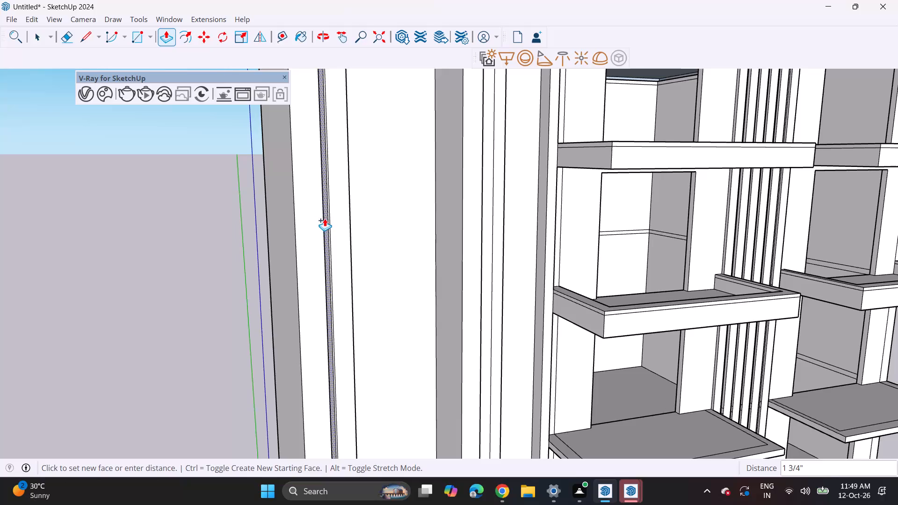
click(323, 221)
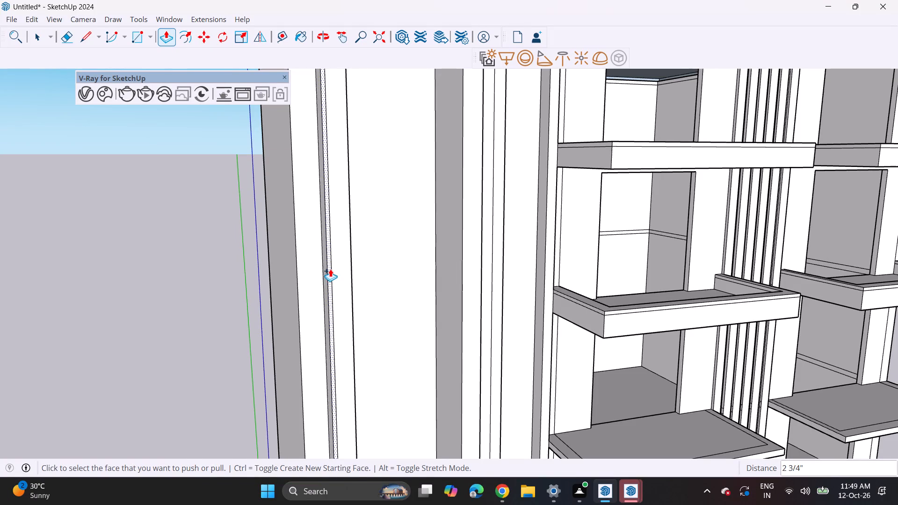
click(329, 270)
click(339, 287)
Push/Pull the side block's outer side face outward 1' 11 7/16" to widen the block.
middle_drag(381, 301, 329, 301)
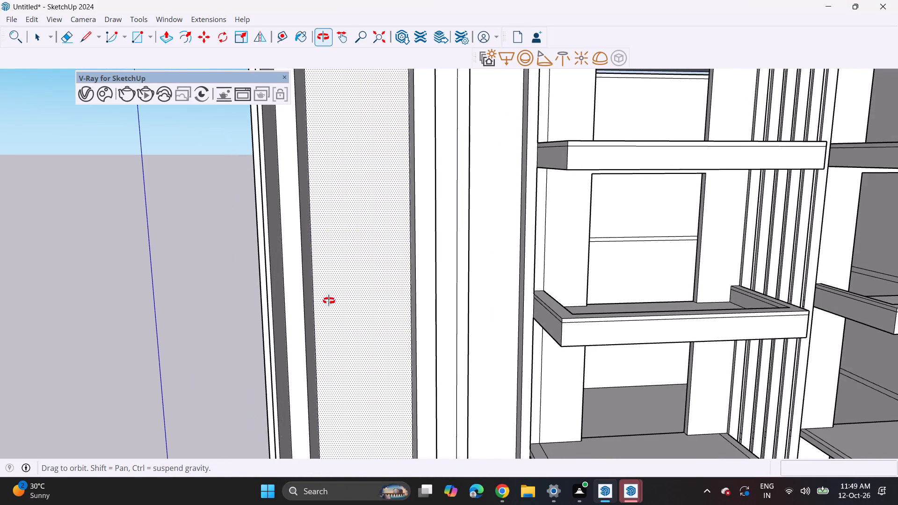
middle_drag(329, 301, 327, 300)
scroll(325, 296, down, 9)
middle_drag(313, 305, 361, 312)
click(304, 333)
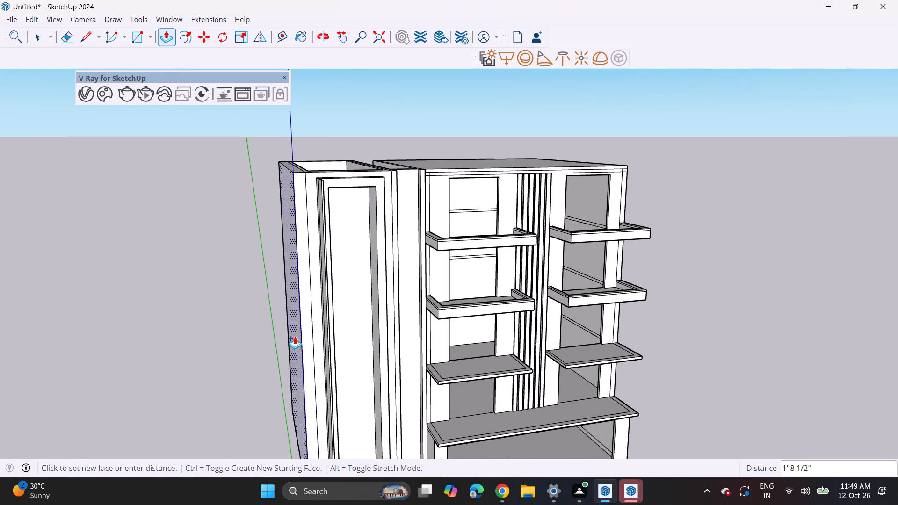
click(293, 337)
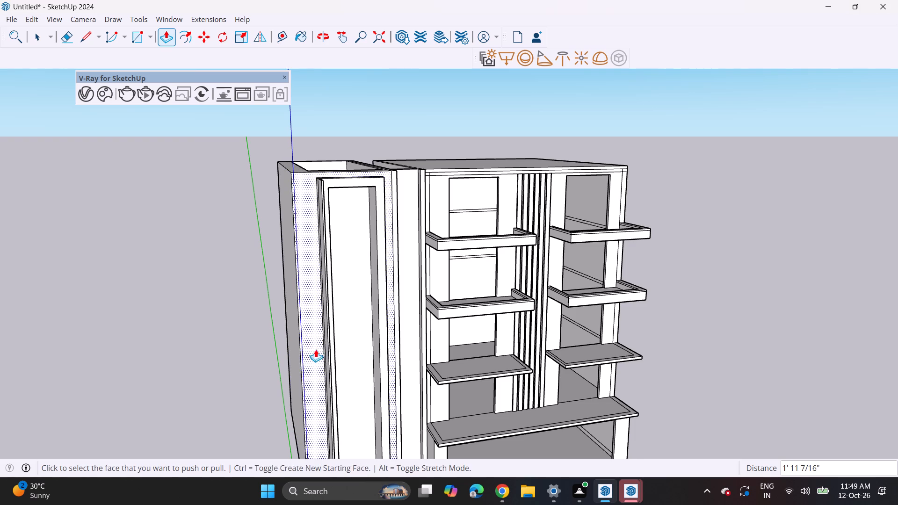
Push/Pull the stepped bands at the front corner beneath the side block toward its outer side, the lowest band by 2' 13/16".
middle_drag(313, 348, 299, 304)
middle_drag(317, 348, 311, 245)
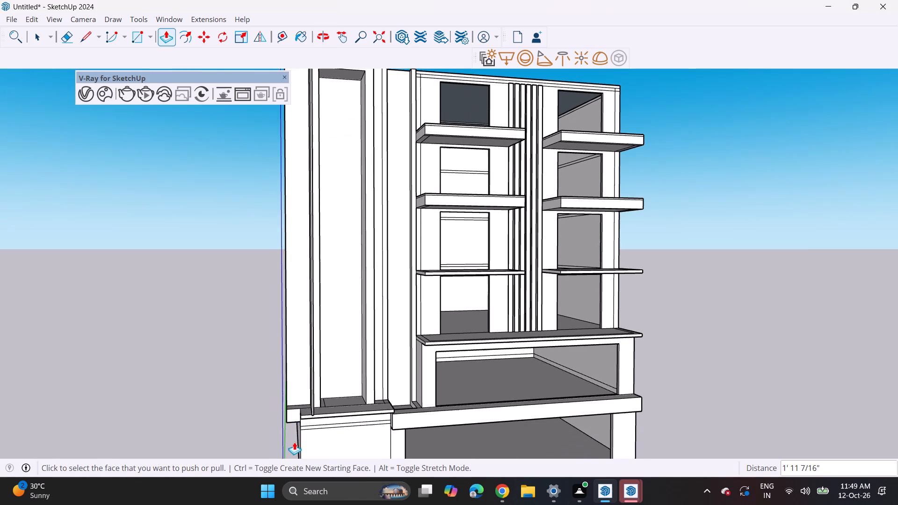
middle_drag(299, 421, 444, 332)
double_click(370, 391)
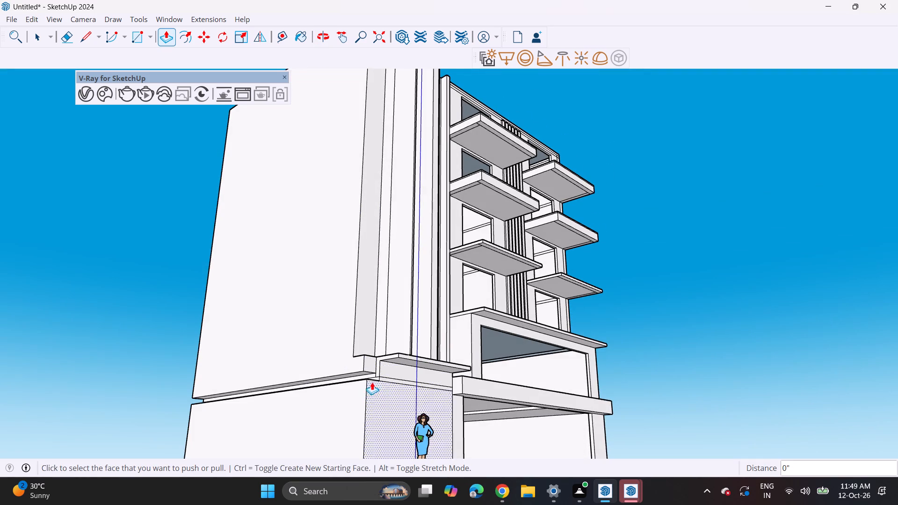
middle_drag(375, 377, 371, 412)
scroll(371, 407, up, 7)
double_click(378, 403)
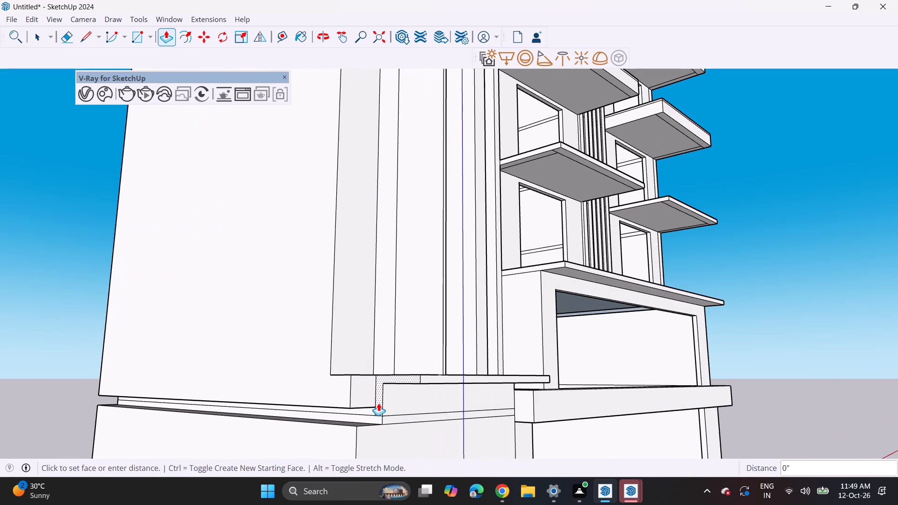
double_click(359, 418)
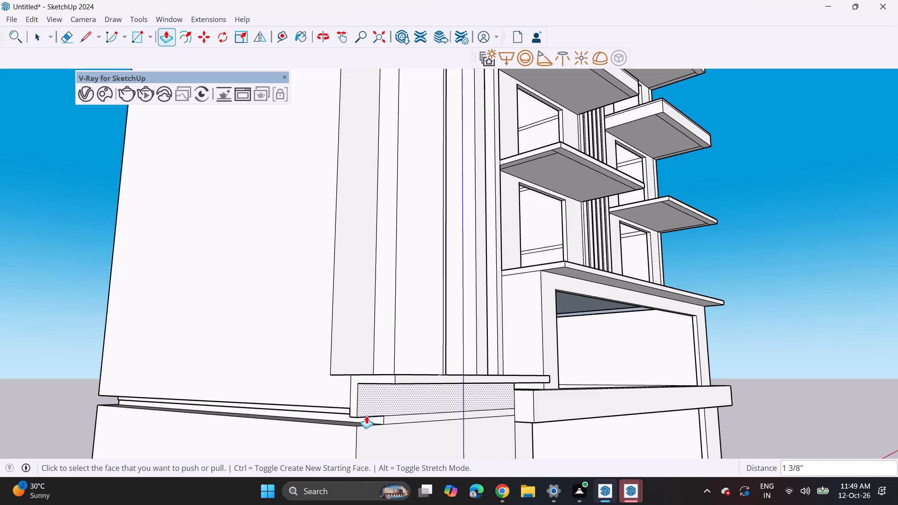
click(366, 418)
click(349, 431)
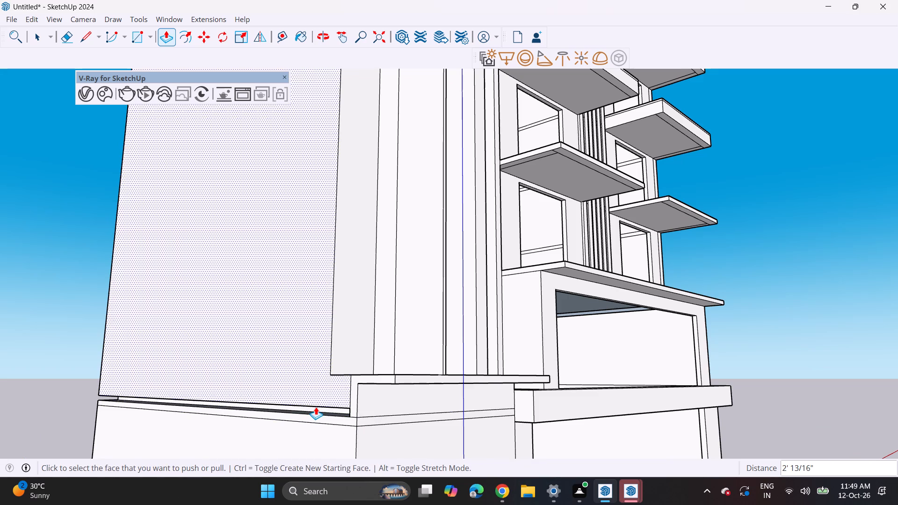
Push/Pull the long narrow band along the base of the side wall to bring it out to the wall face.
click(316, 407)
key(Escape)
double_click(316, 410)
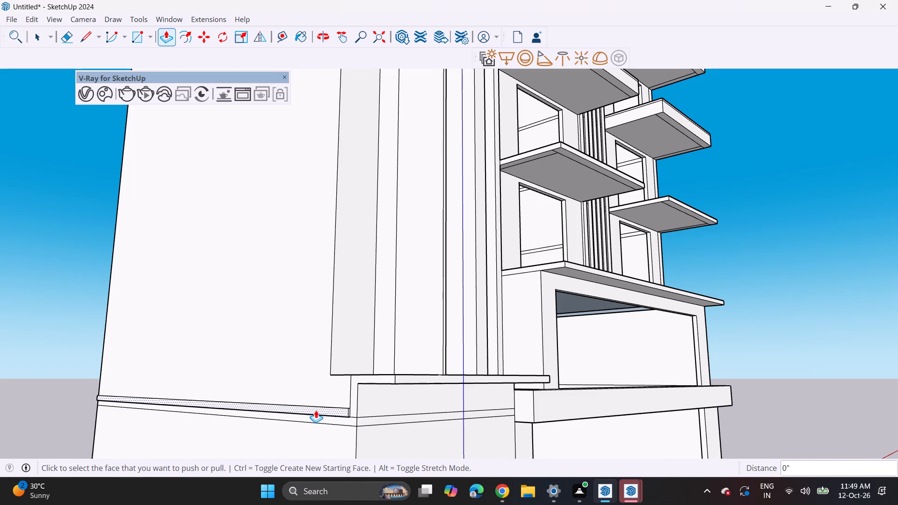
Push/Pull the narrow front end of the thin strip projecting beside the recess frame back 4' 5/16".
middle_drag(375, 401, 220, 422)
scroll(239, 344, down, 3)
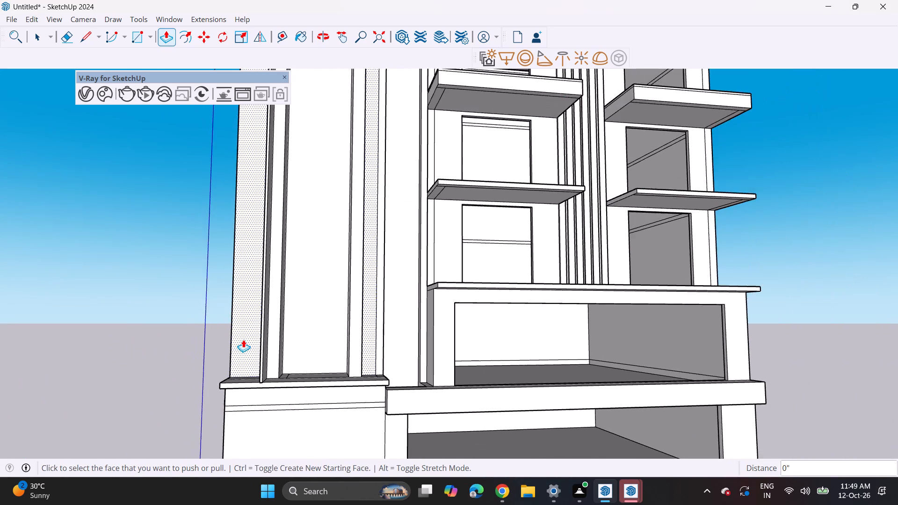
scroll(244, 337, down, 7)
middle_drag(276, 308, 269, 334)
middle_click(269, 334)
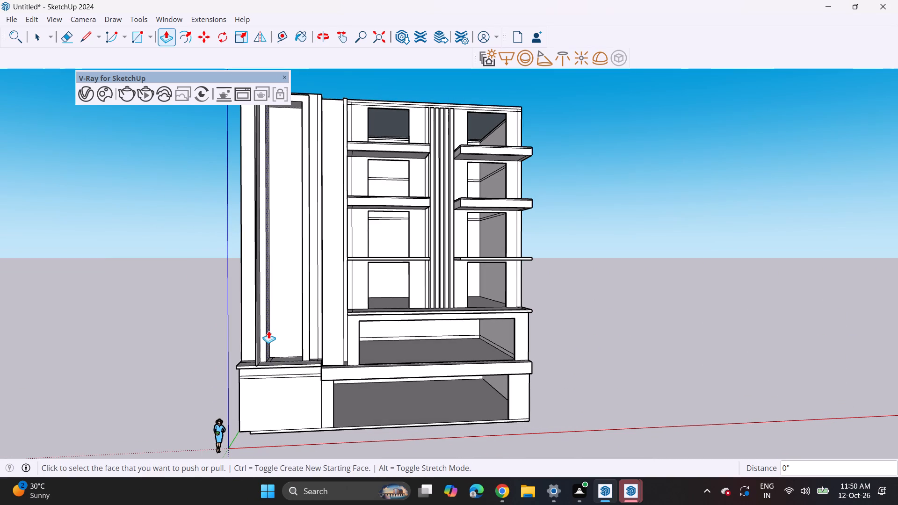
scroll(282, 319, down, 2)
middle_drag(278, 322, 267, 338)
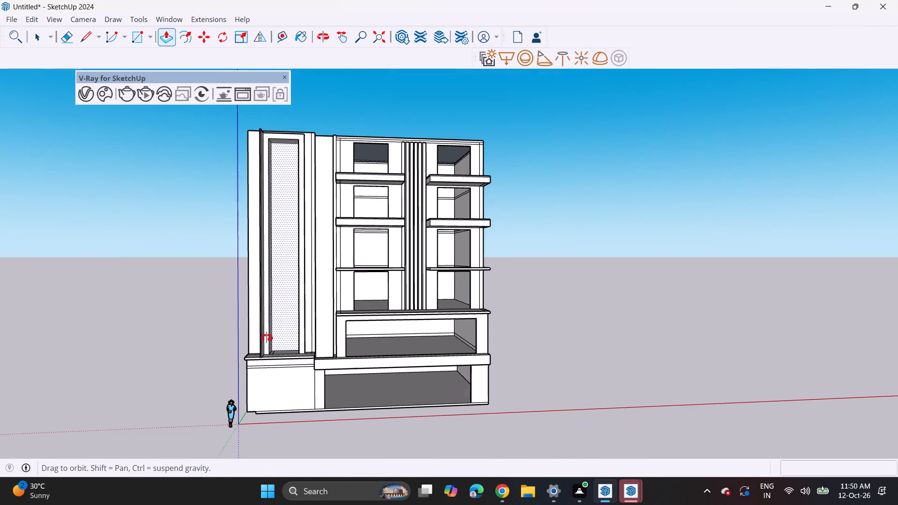
middle_drag(267, 338, 413, 361)
middle_drag(370, 361, 339, 354)
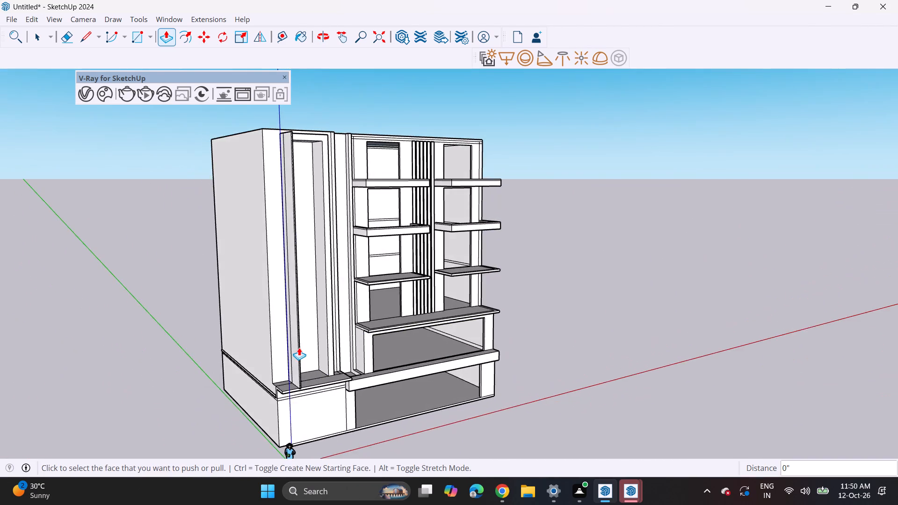
scroll(299, 347, up, 5)
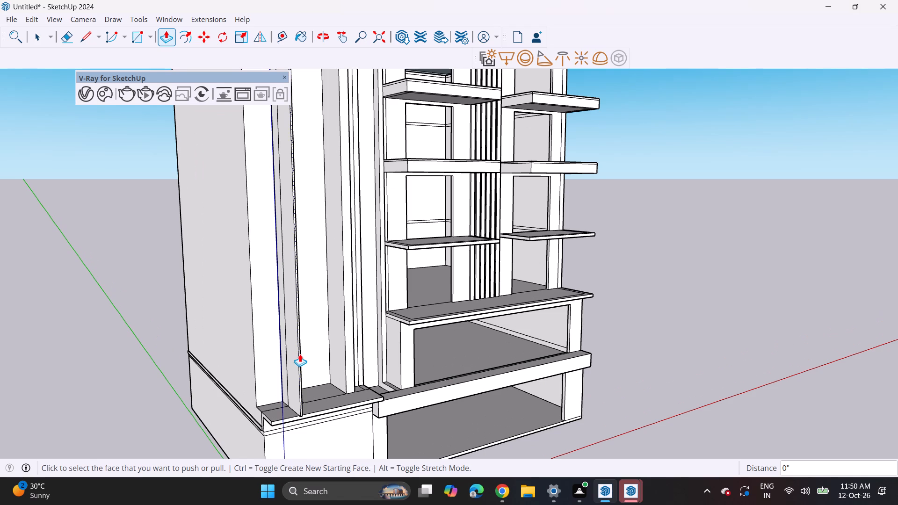
click(300, 354)
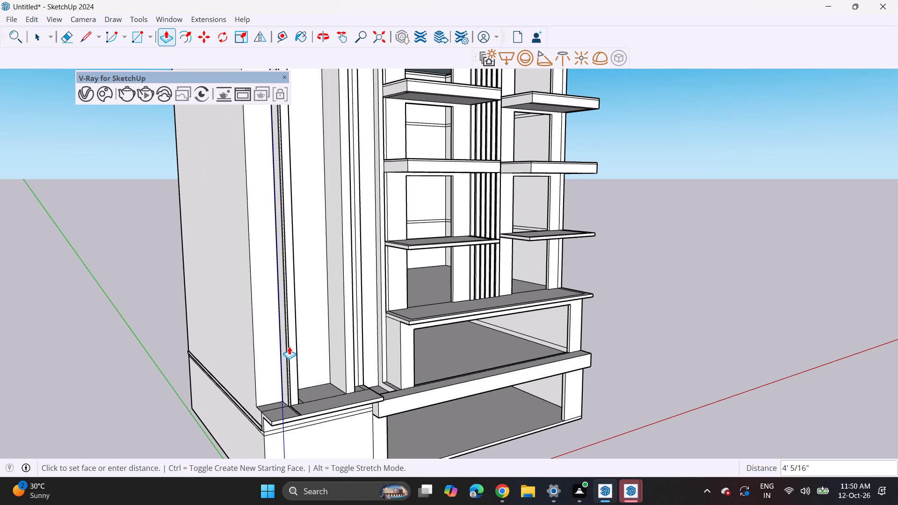
click(289, 346)
Push/Pull the top of the recess frame about 9 3/8" to the side block's top, and repeat on the narrow gap face beside it.
middle_drag(327, 340, 252, 319)
scroll(251, 292, down, 4)
middle_drag(338, 313, 308, 371)
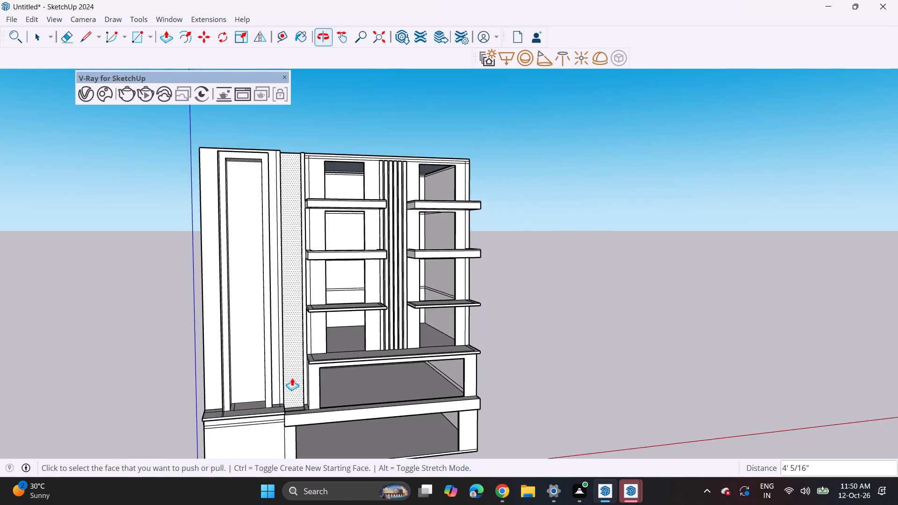
middle_drag(296, 372, 247, 370)
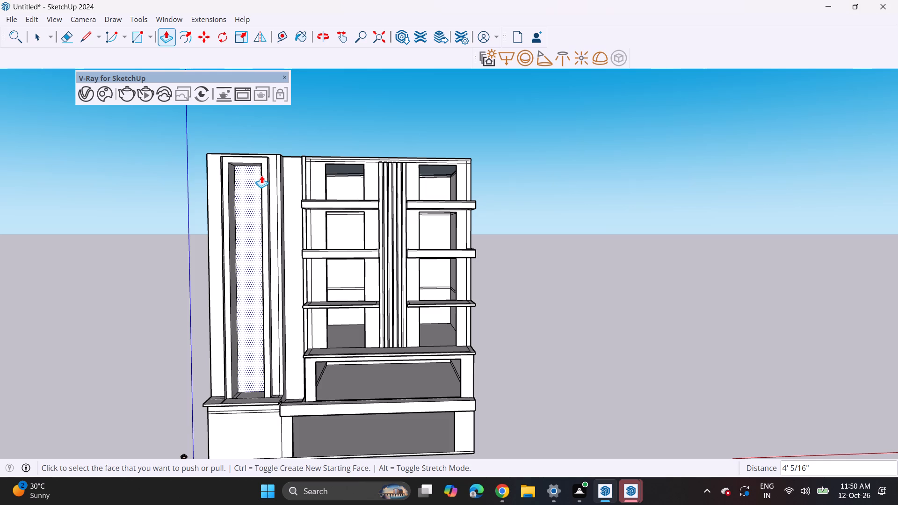
middle_drag(260, 149, 261, 198)
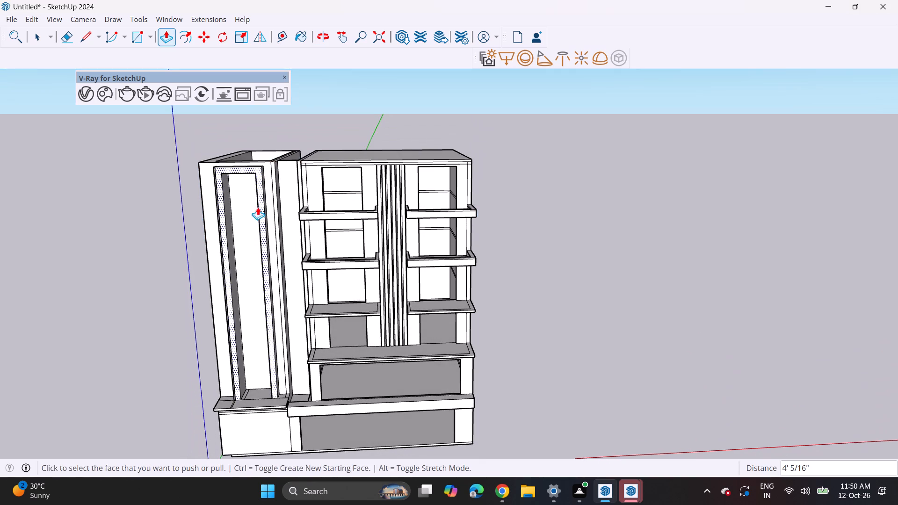
middle_drag(239, 137, 248, 189)
scroll(247, 187, up, 7)
click(246, 182)
click(253, 172)
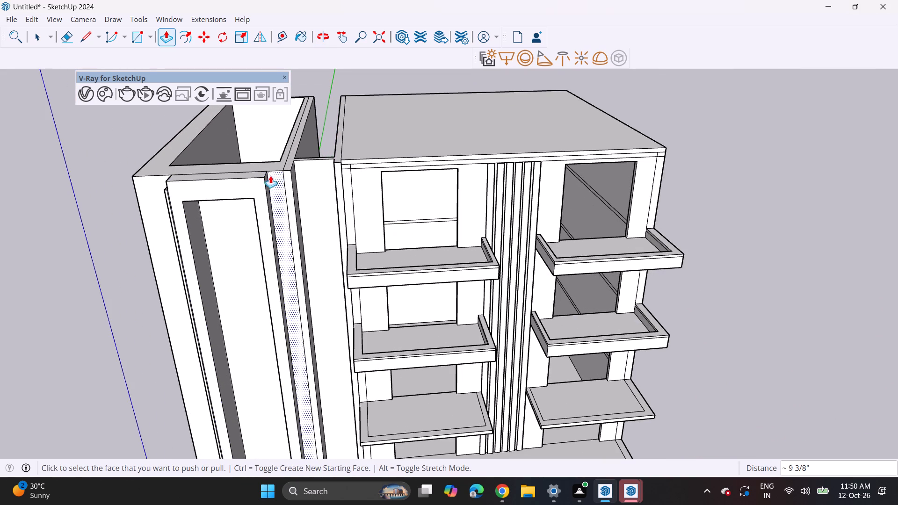
middle_drag(153, 200, 238, 223)
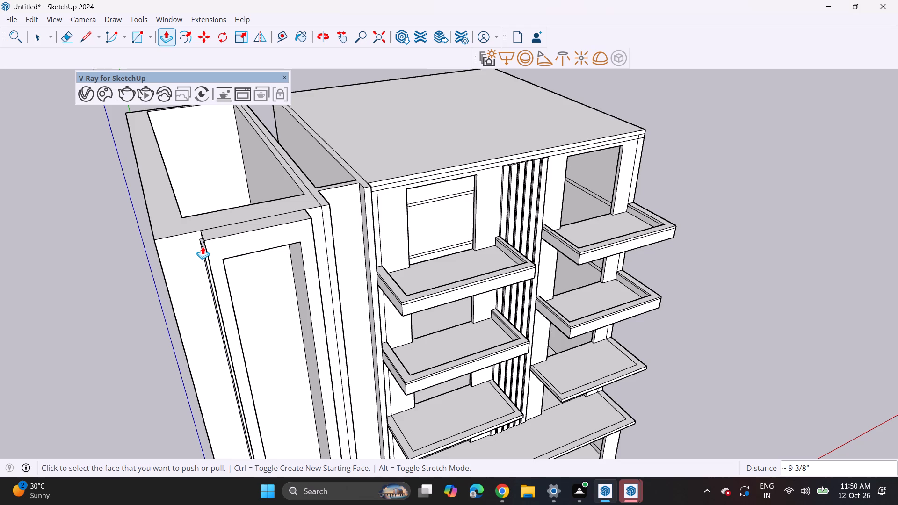
double_click(203, 244)
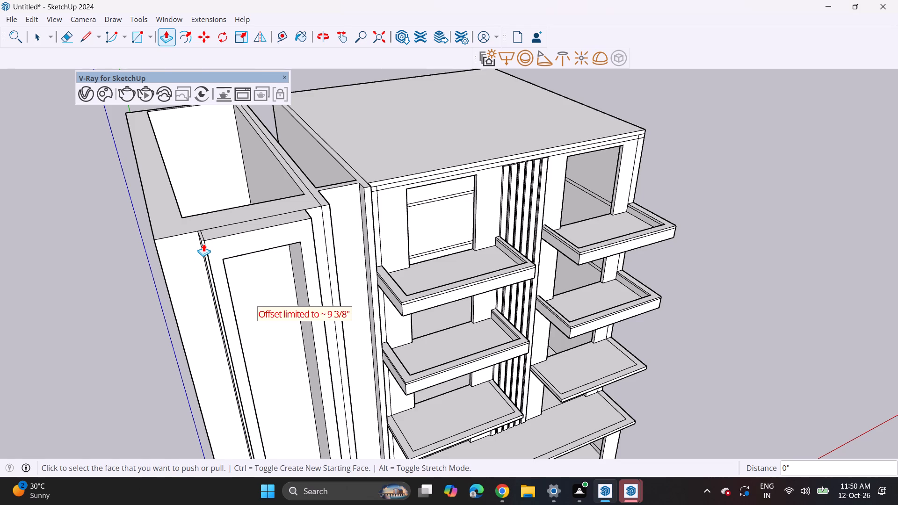
Draw an upright rotated rectangle 6" high along the rear roof edge, spanning the side block and the main block.
middle_drag(312, 209, 167, 176)
scroll(169, 164, down, 2)
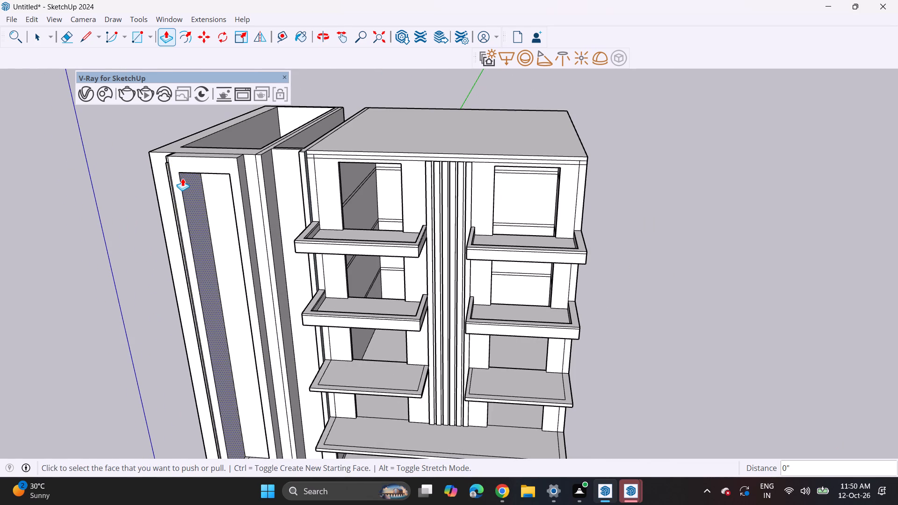
click(152, 31)
click(165, 71)
middle_drag(304, 101, 300, 137)
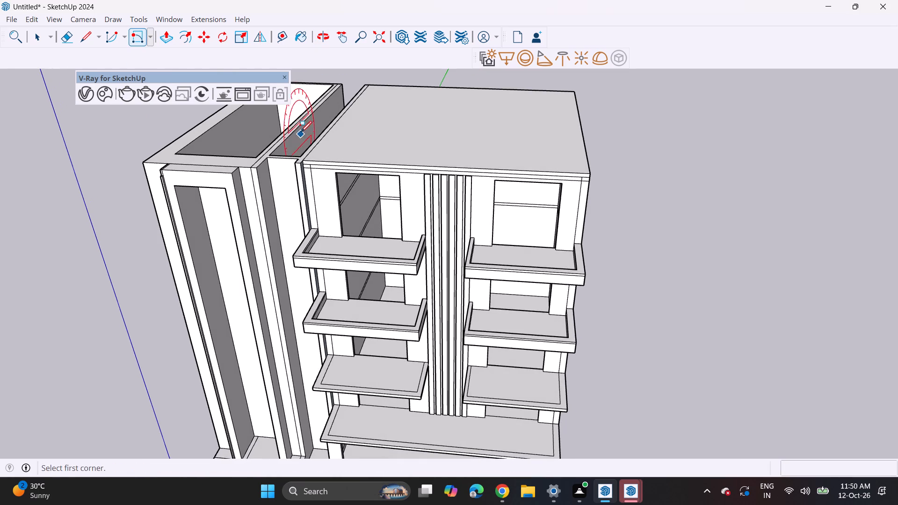
middle_drag(300, 123, 300, 226)
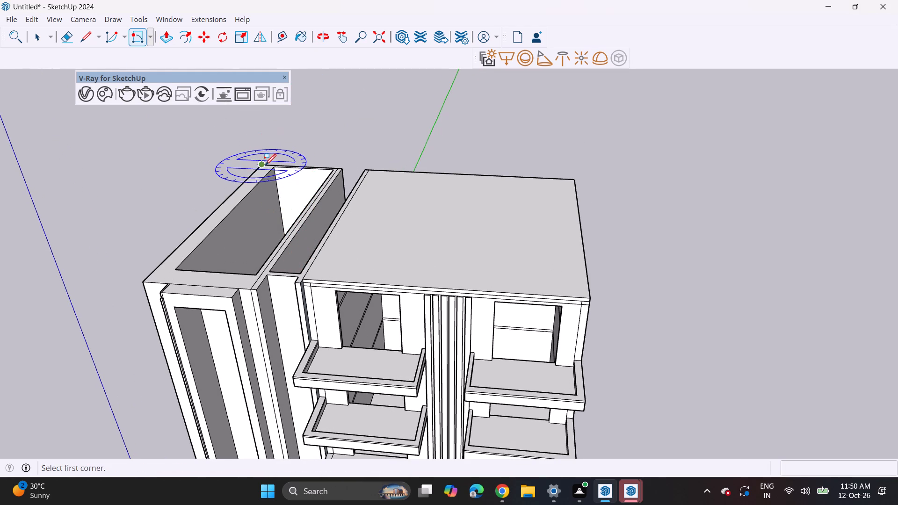
click(262, 169)
click(577, 182)
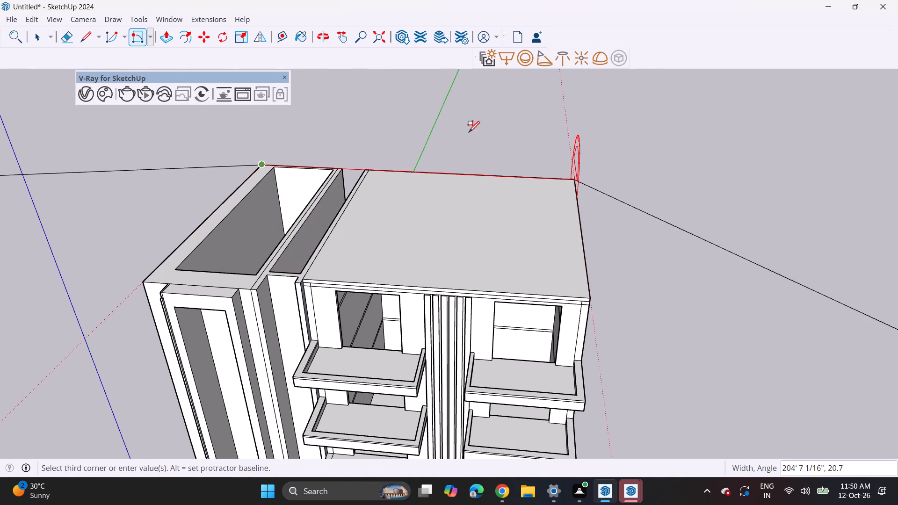
middle_drag(659, 160, 268, 132)
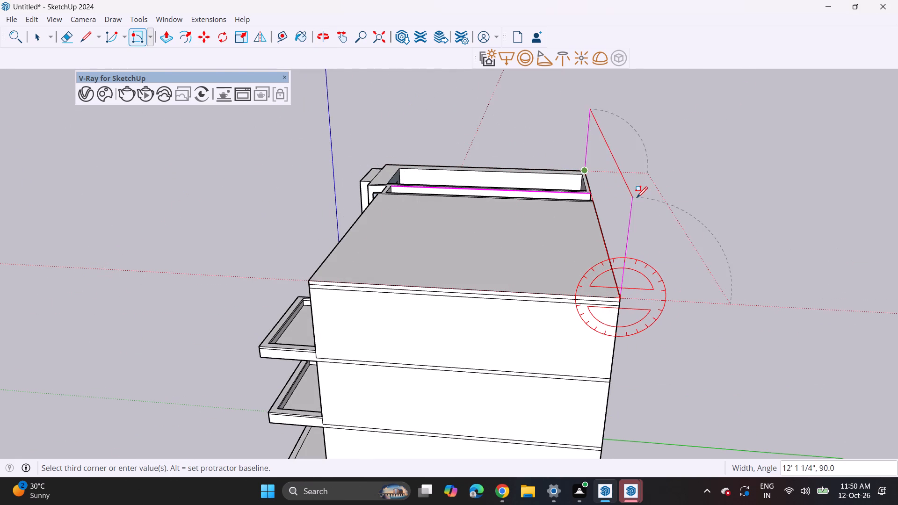
key(6)
key(Return)
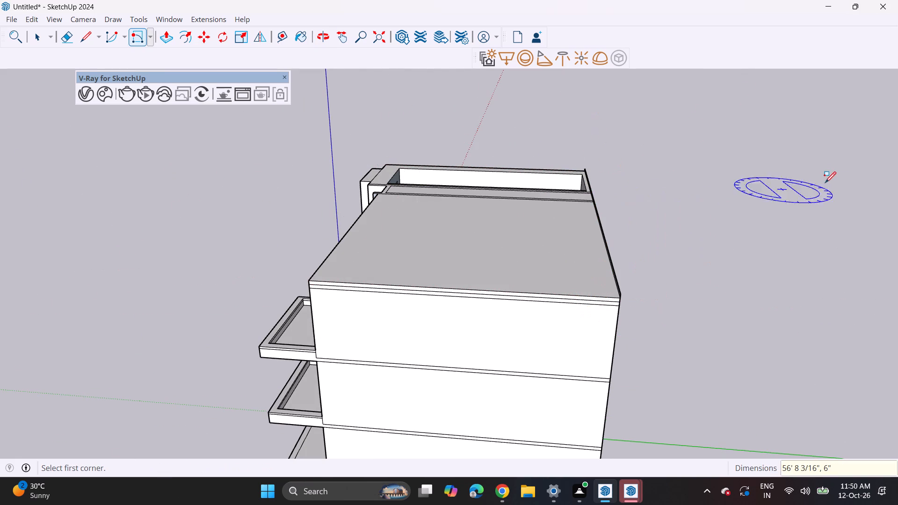
Push/Pull the upright rear rectangle 44' 8 5/8" forward over both blocks to form the roof slab with a front overhang.
middle_drag(527, 261, 646, 289)
scroll(657, 239, up, 6)
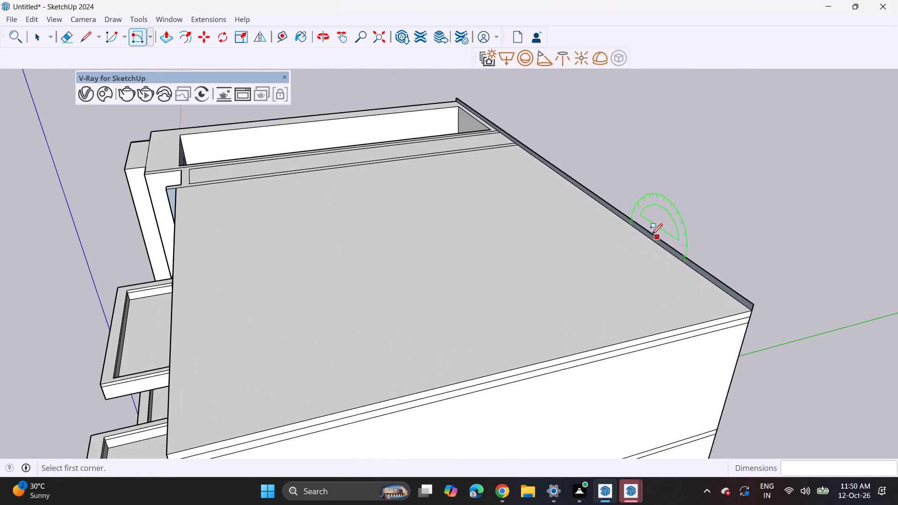
key(p)
click(666, 249)
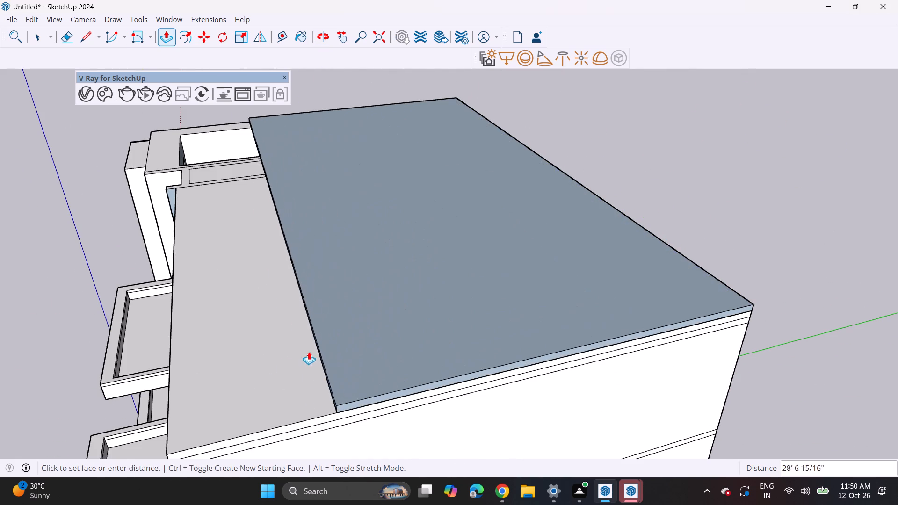
scroll(275, 361, down, 7)
shift+middle_drag(275, 361, 358, 324)
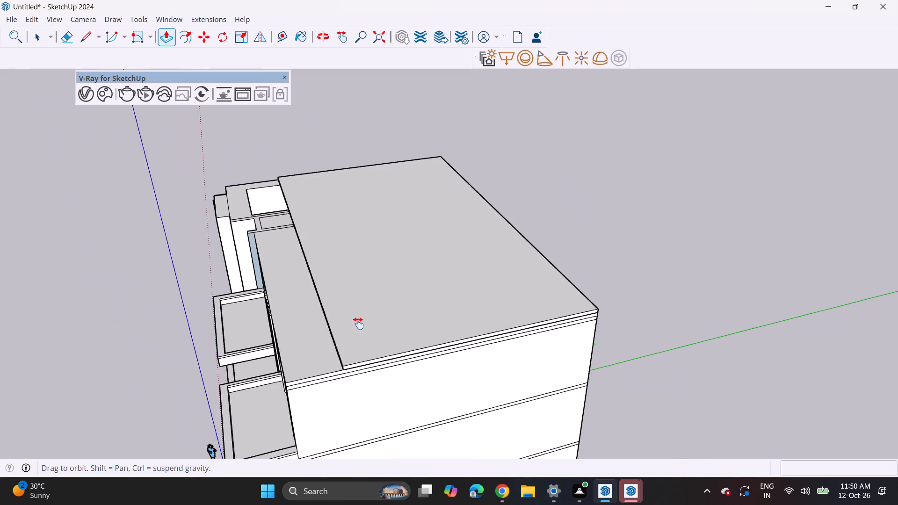
shift+middle_drag(358, 324, 377, 311)
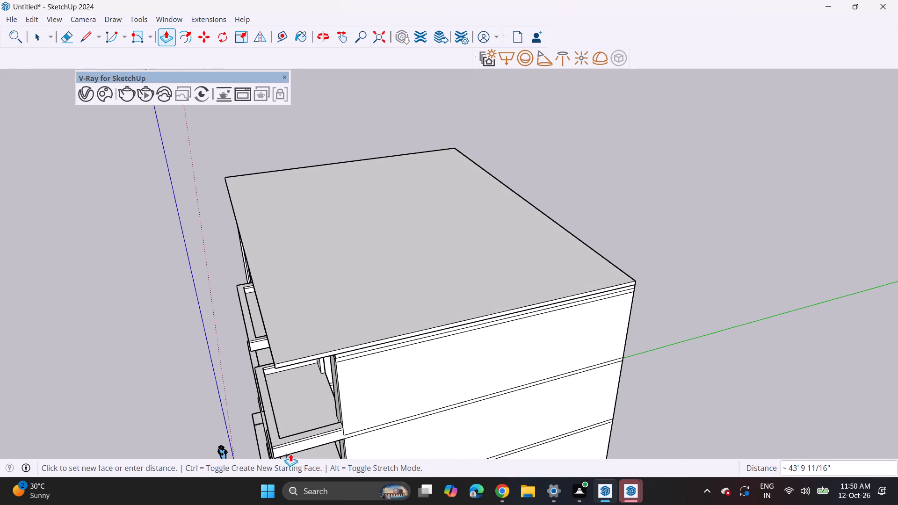
shift+middle_drag(293, 443, 478, 356)
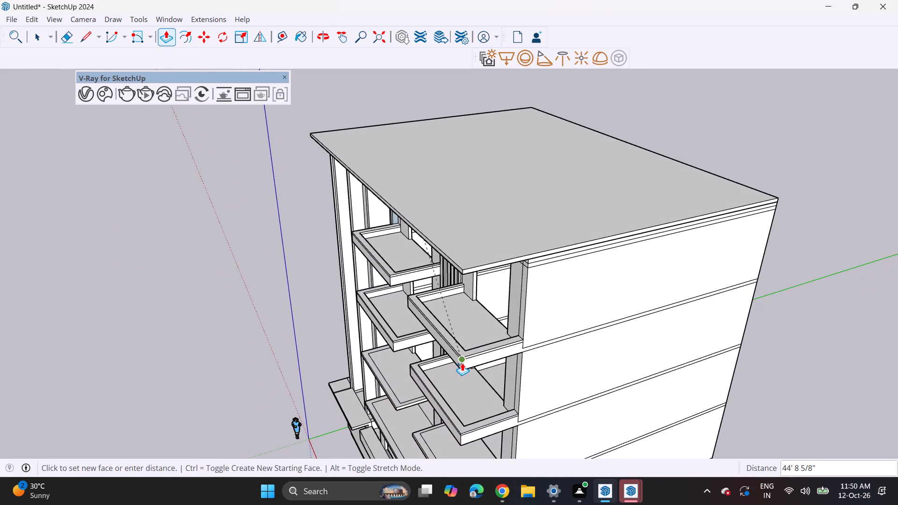
click(465, 360)
Split the slab's front edge with a 6" line at the main block's joint and push the side block's portion back about 2' 5 5/16".
middle_drag(355, 165, 577, 40)
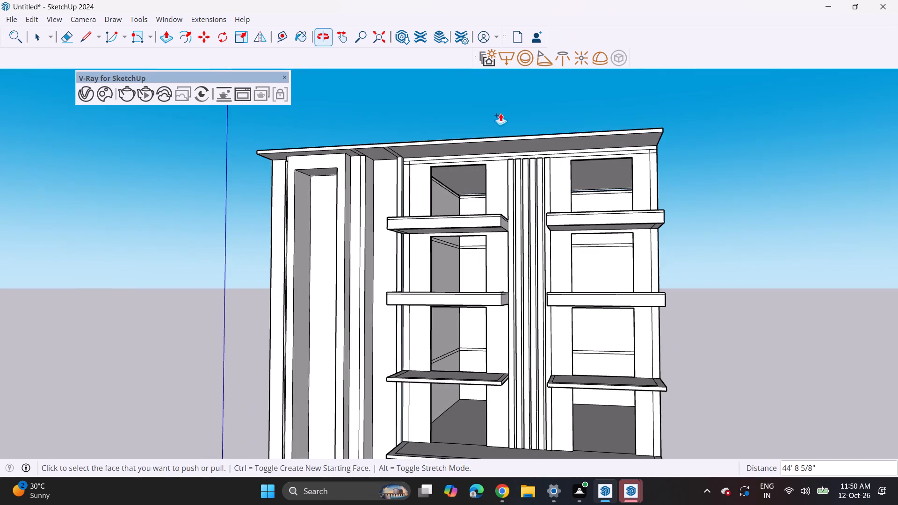
middle_drag(407, 144, 546, 81)
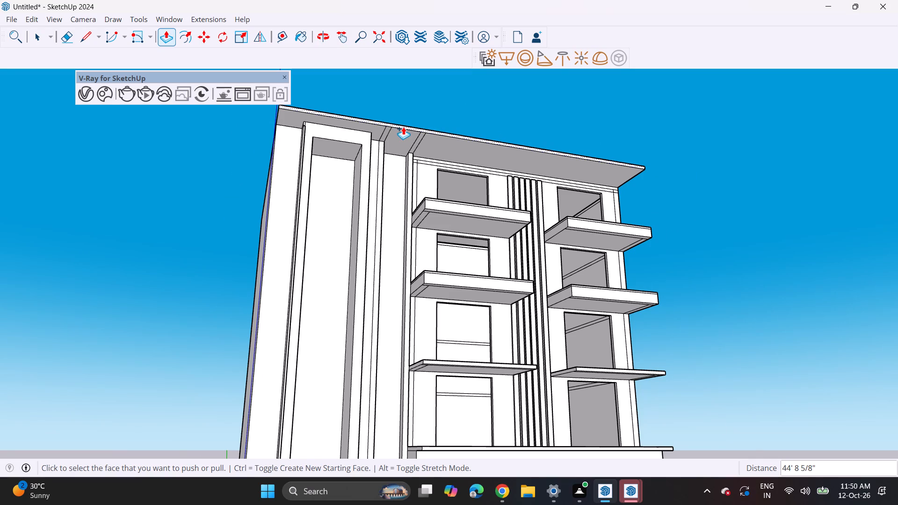
scroll(403, 127, up, 7)
middle_drag(410, 123, 400, 132)
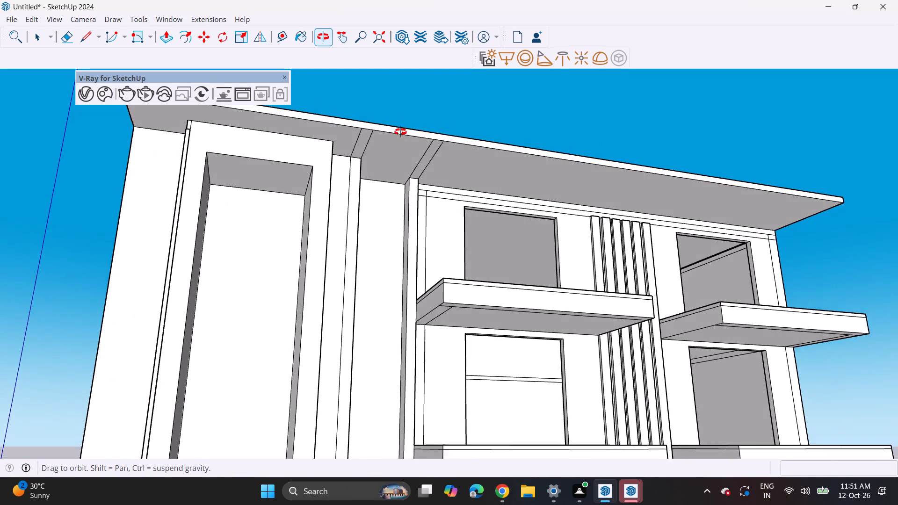
middle_drag(400, 132, 343, 181)
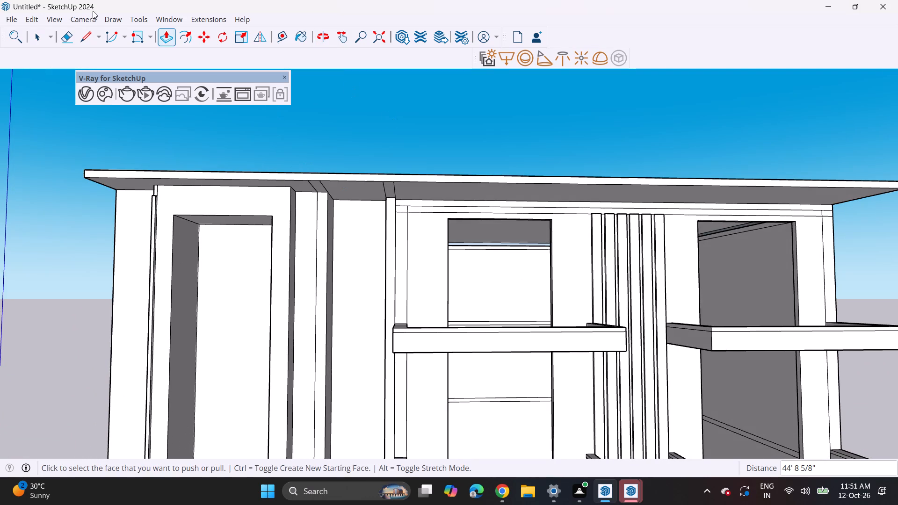
click(89, 40)
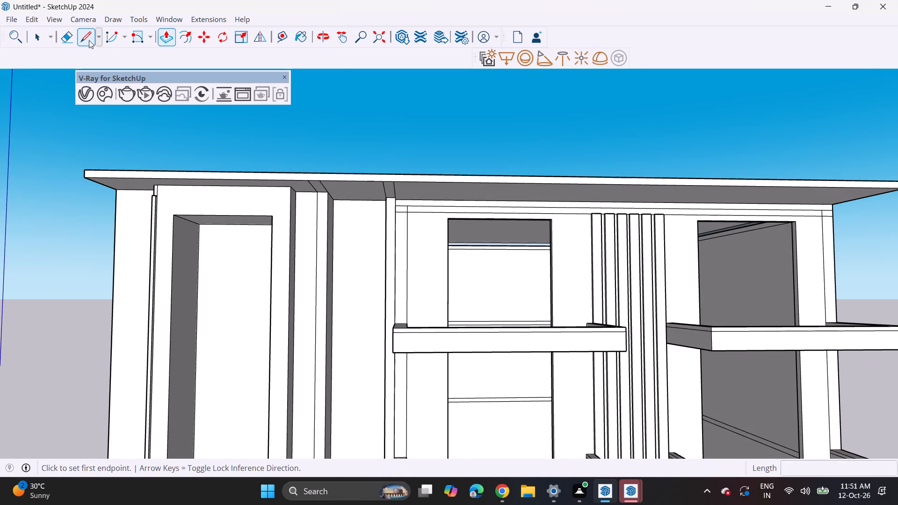
click(384, 185)
click(384, 176)
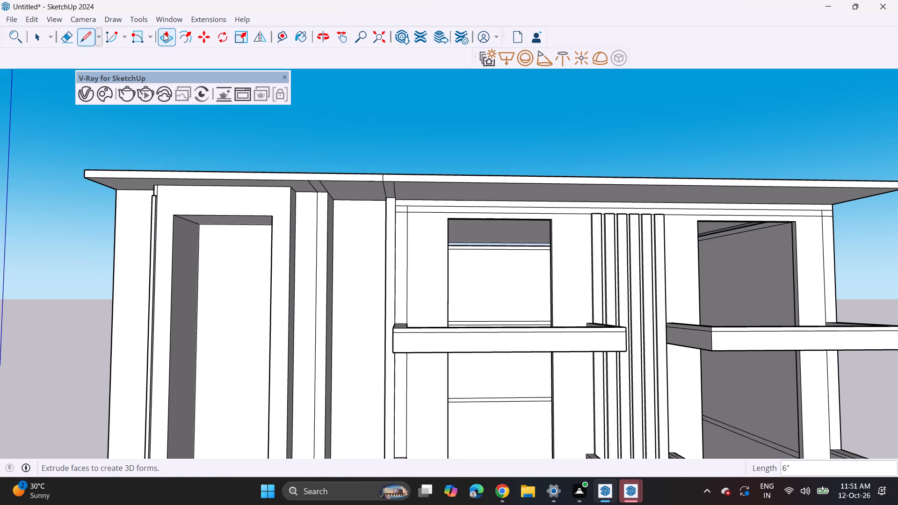
click(165, 34)
click(345, 176)
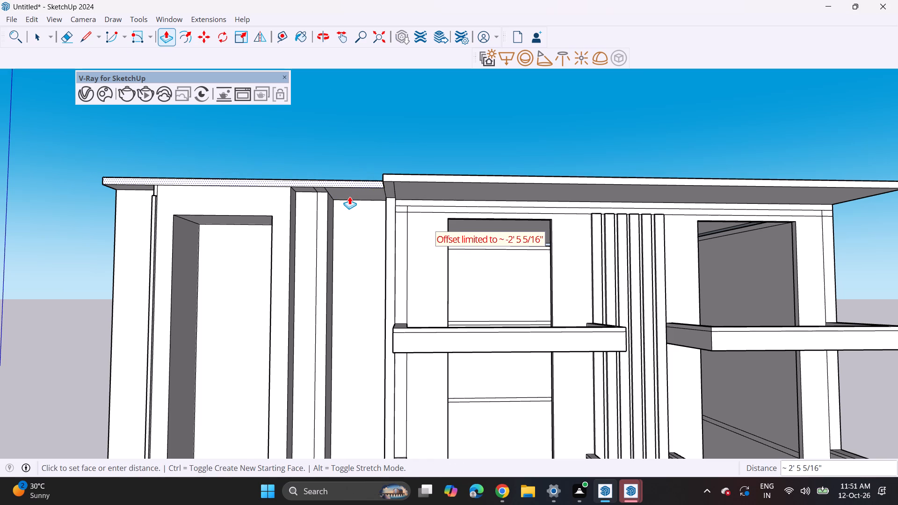
click(349, 196)
Draw an L-shaped outline on the slab's underside in the gap between the recess frame and main block, its cross line about 9 7/16".
middle_drag(348, 191, 350, 170)
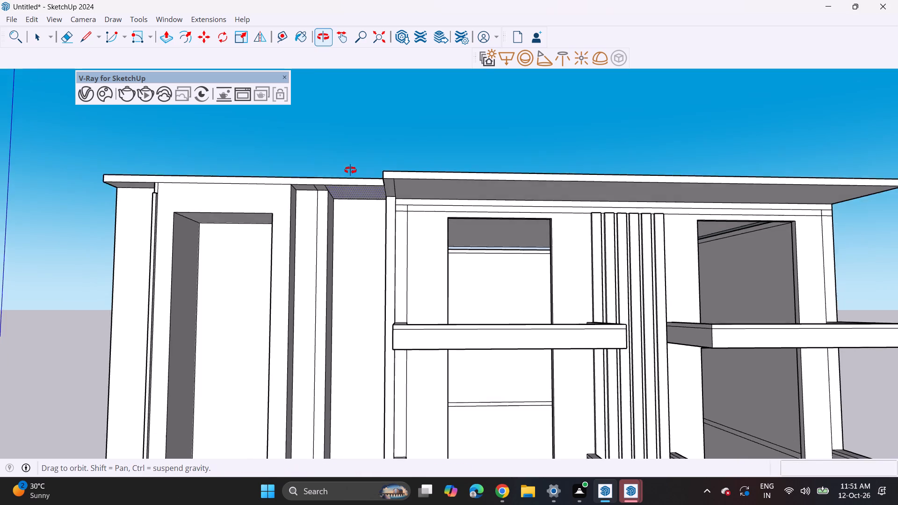
middle_drag(350, 170, 354, 153)
scroll(320, 166, up, 6)
click(90, 36)
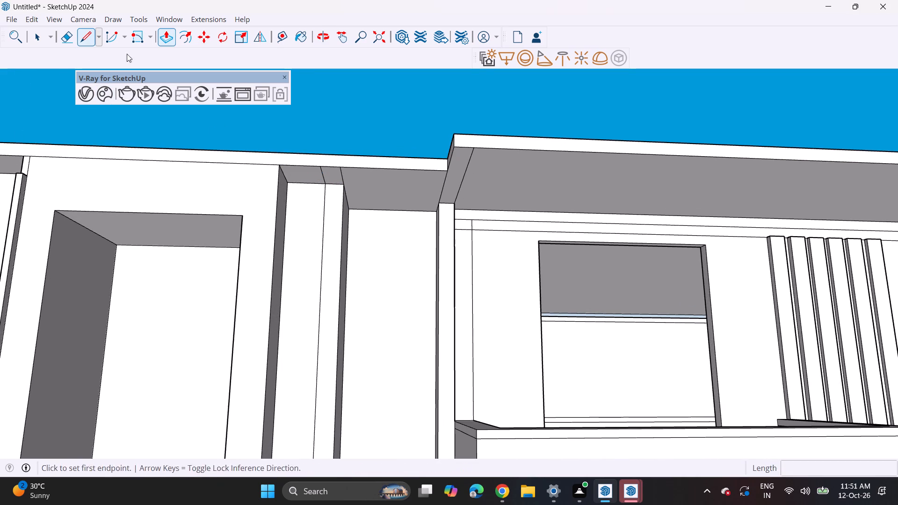
click(295, 166)
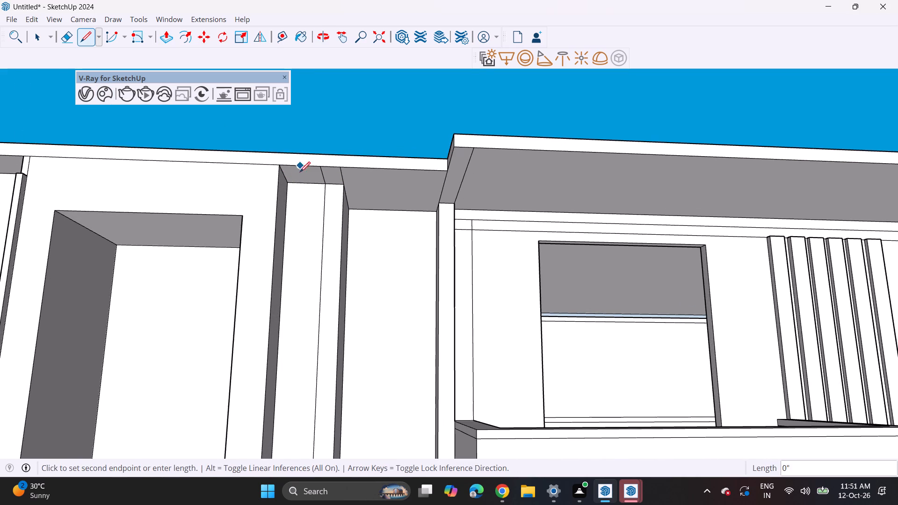
click(302, 177)
click(323, 176)
Draw a stepped three-segment outline on the slab's underside at the recess frame's outer side, from the slab edge to the wall.
shift+middle_drag(209, 137, 492, 143)
middle_drag(299, 140, 358, 146)
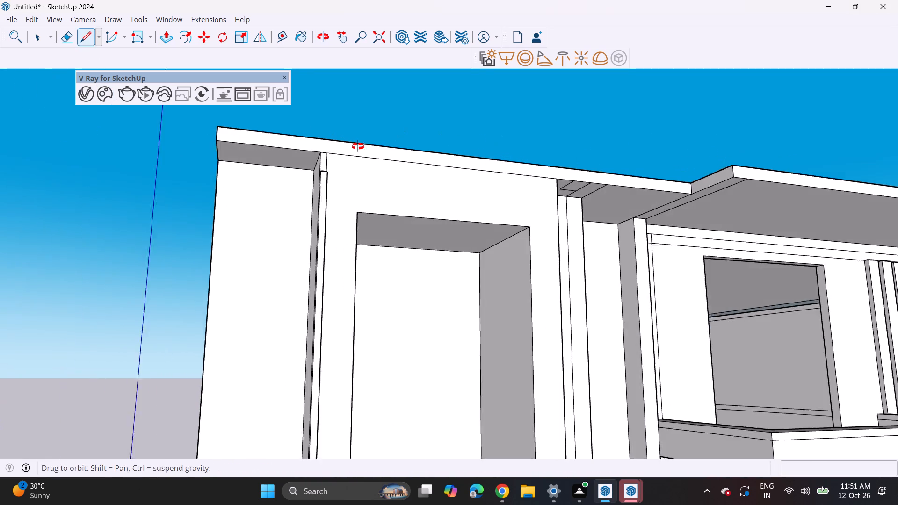
middle_drag(358, 146, 380, 143)
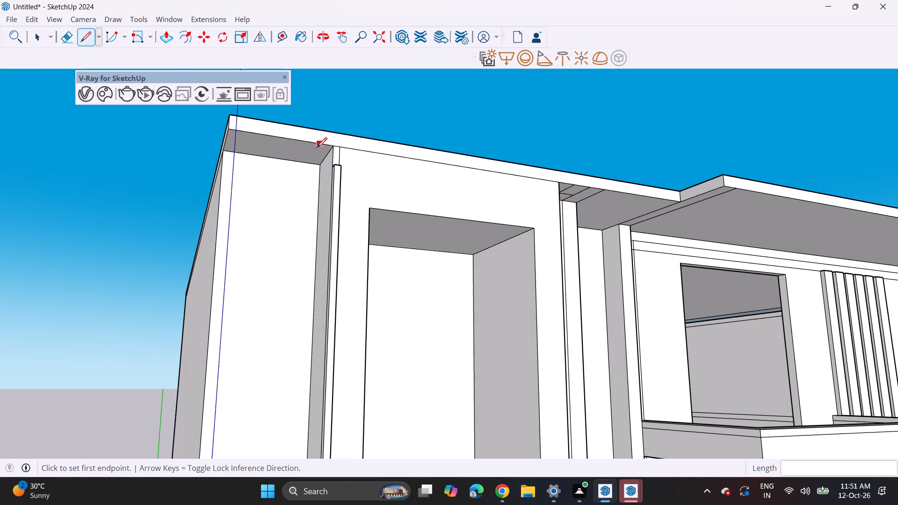
click(319, 146)
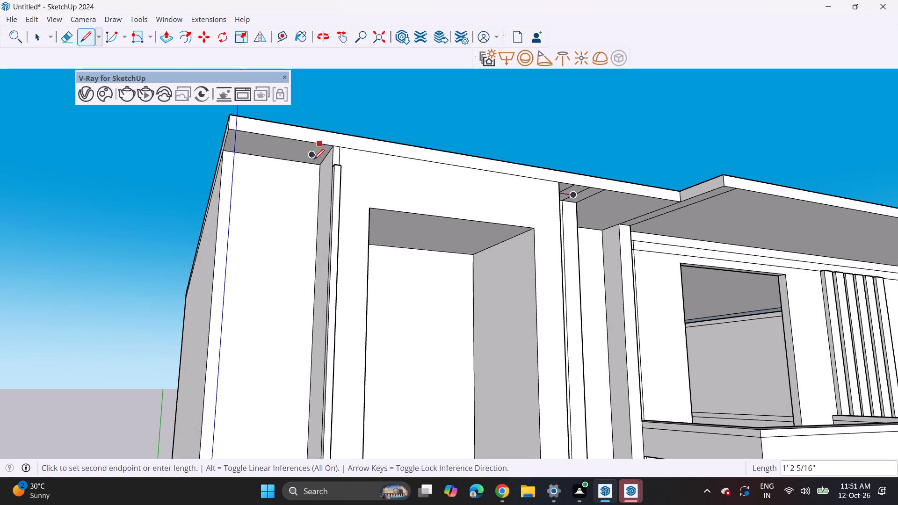
click(314, 159)
click(291, 157)
click(290, 161)
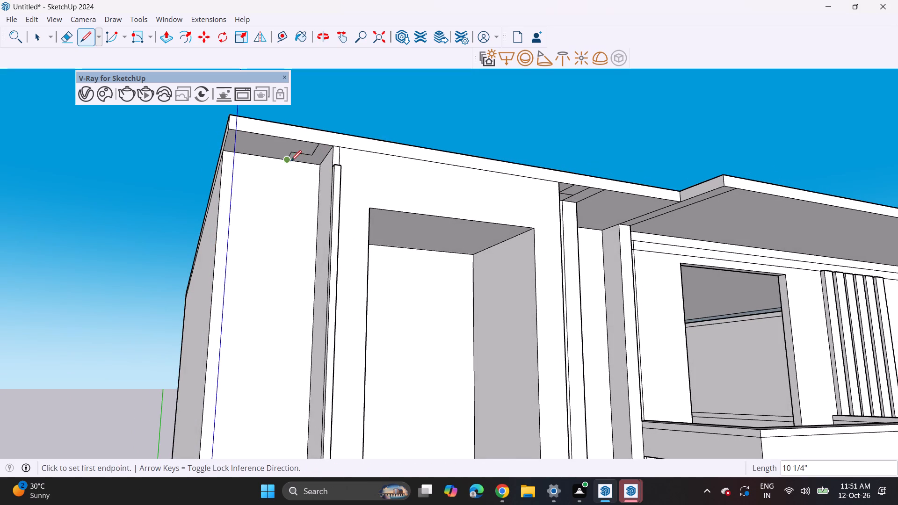
Split the slab's front edge with a 6" line where the stepped outline starts and push the outer corner portion back 1' 1 1/2".
middle_drag(318, 131, 298, 136)
click(294, 155)
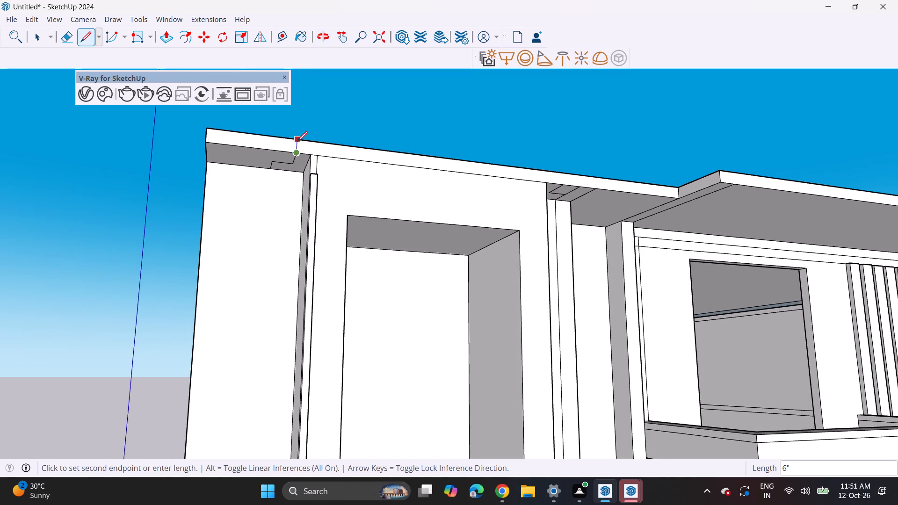
click(297, 140)
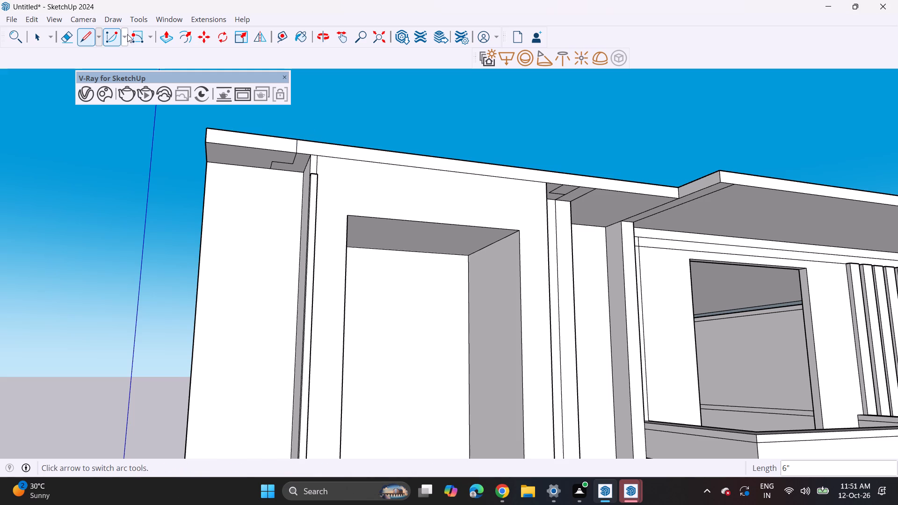
click(167, 37)
click(253, 147)
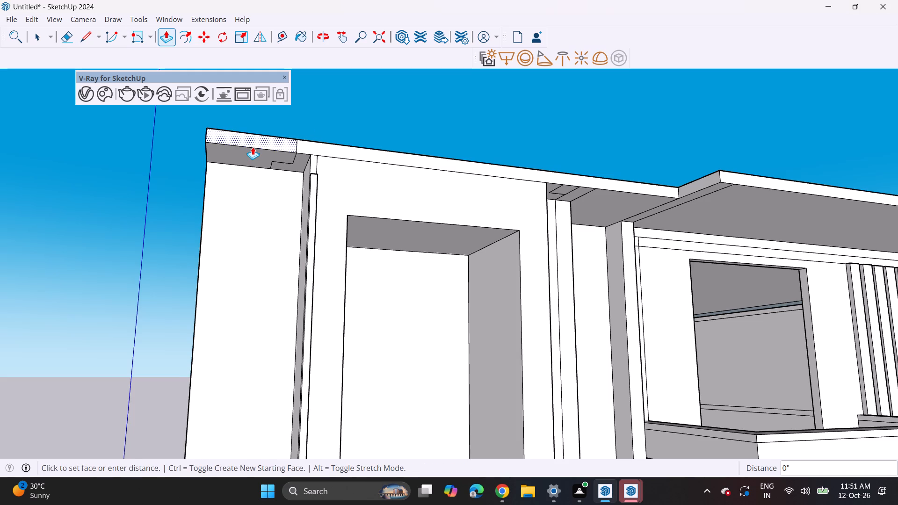
click(256, 159)
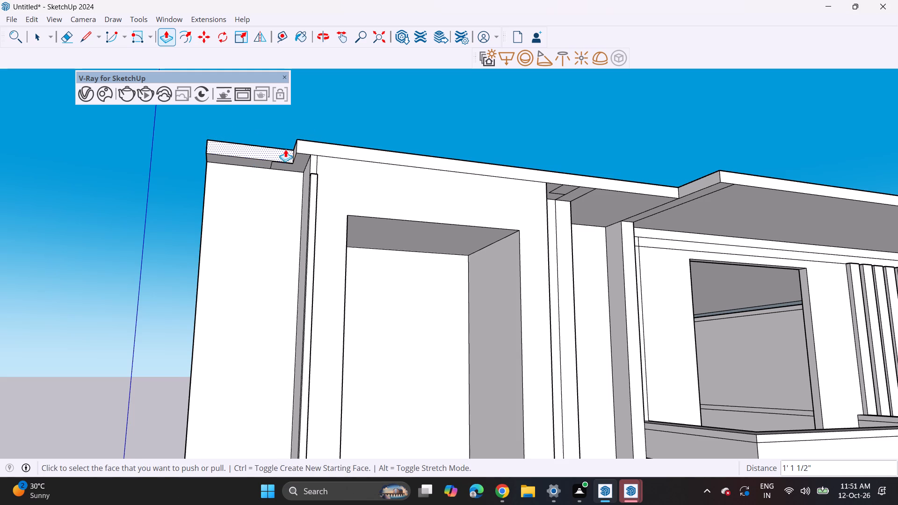
Draw a 6" vertical line across the set-back corner face of the slab, from the inner step of the underside outline.
click(83, 39)
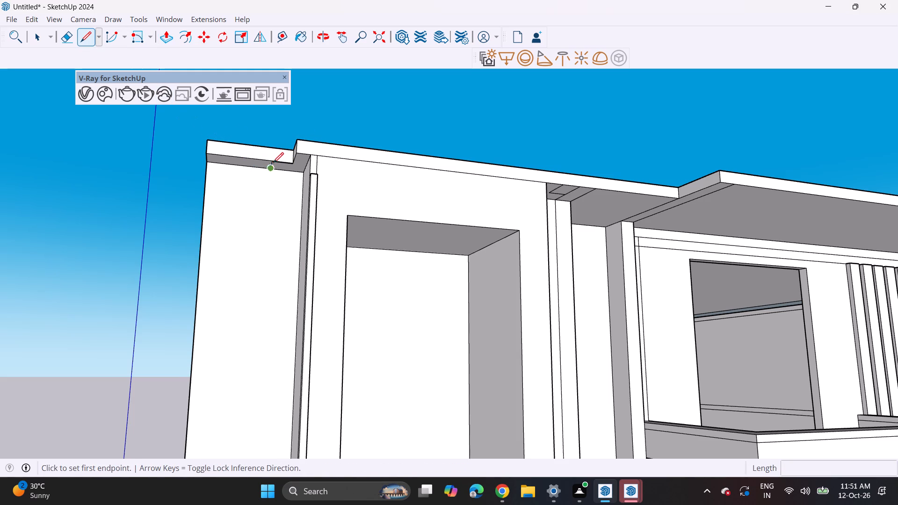
click(273, 163)
click(275, 147)
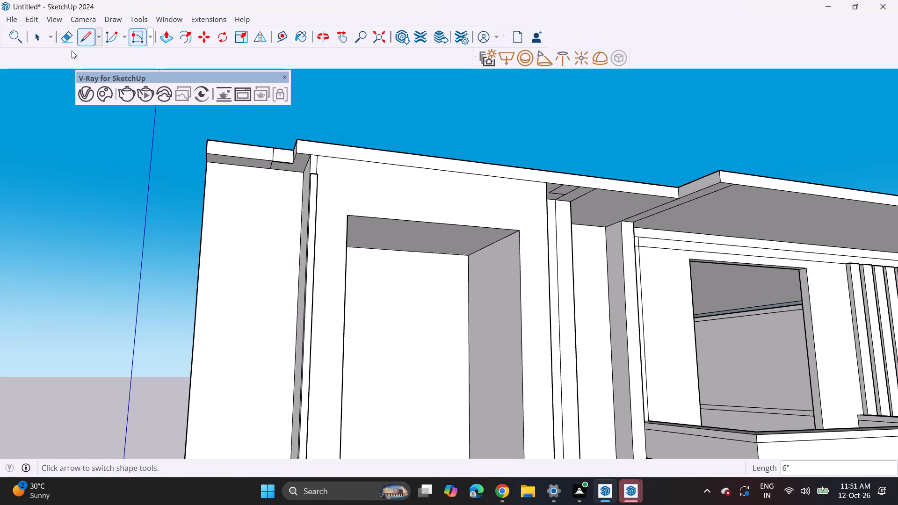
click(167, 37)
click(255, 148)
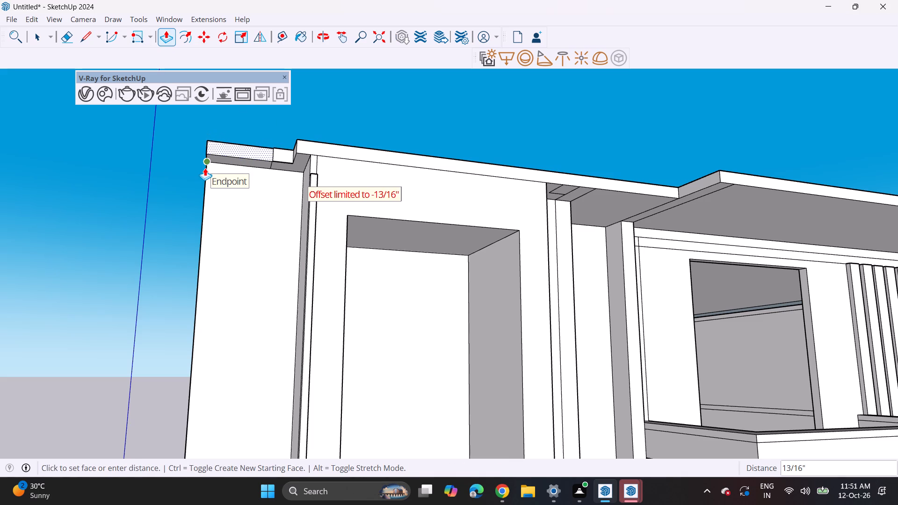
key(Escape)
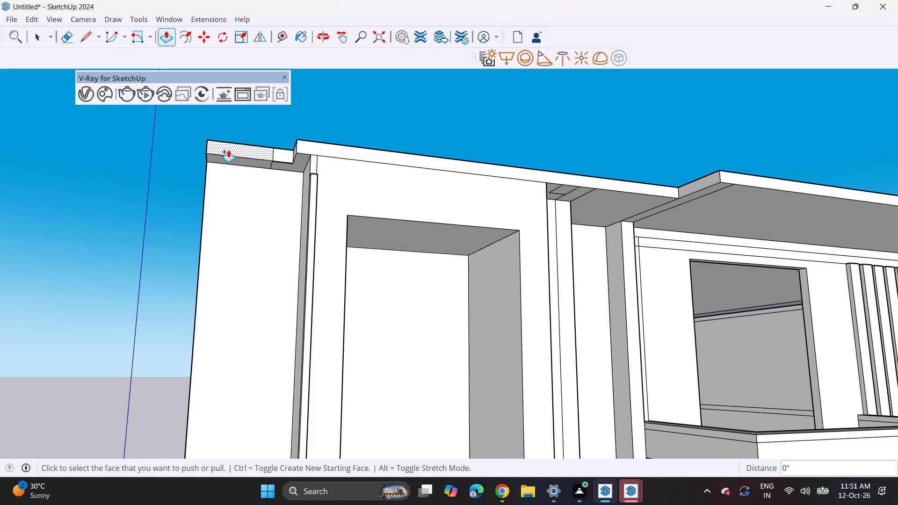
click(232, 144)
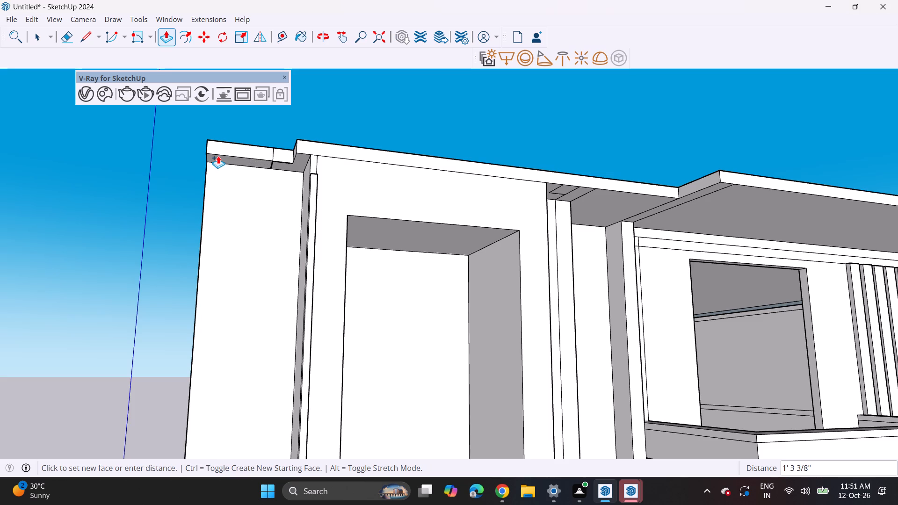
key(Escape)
Push/Pull the small slab edge face between the new line and the recess frame overhang 3 7/8" outward.
click(282, 156)
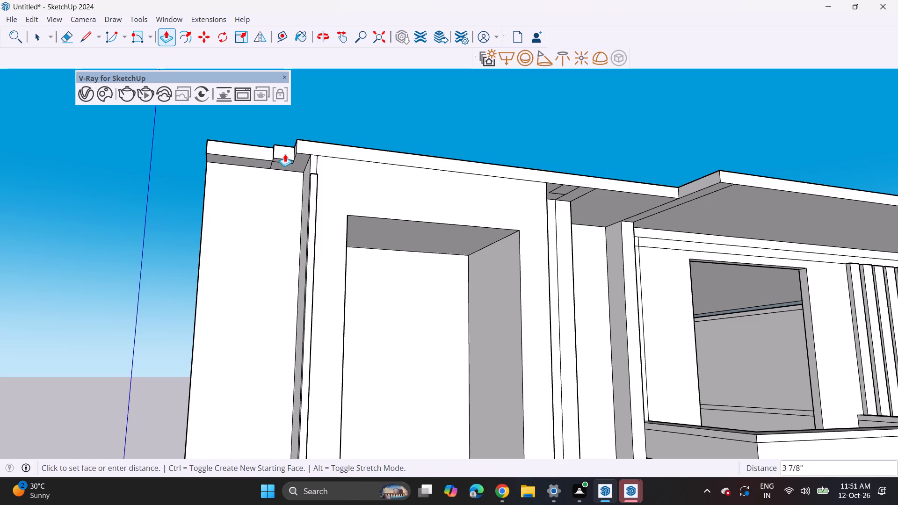
click(285, 154)
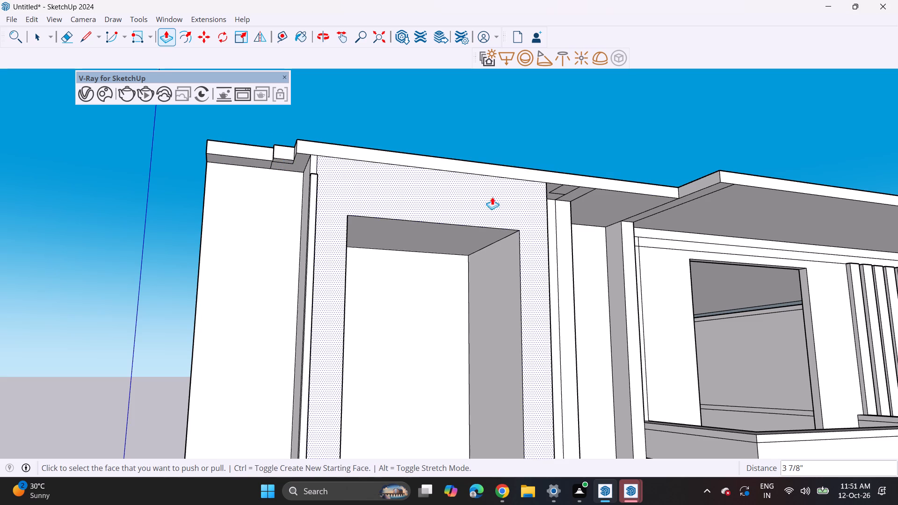
Draw two 6" vertical lines across the slab's front edge, at both ends of the small underside outline beside the recess frame.
middle_drag(530, 201, 297, 189)
scroll(420, 160, up, 4)
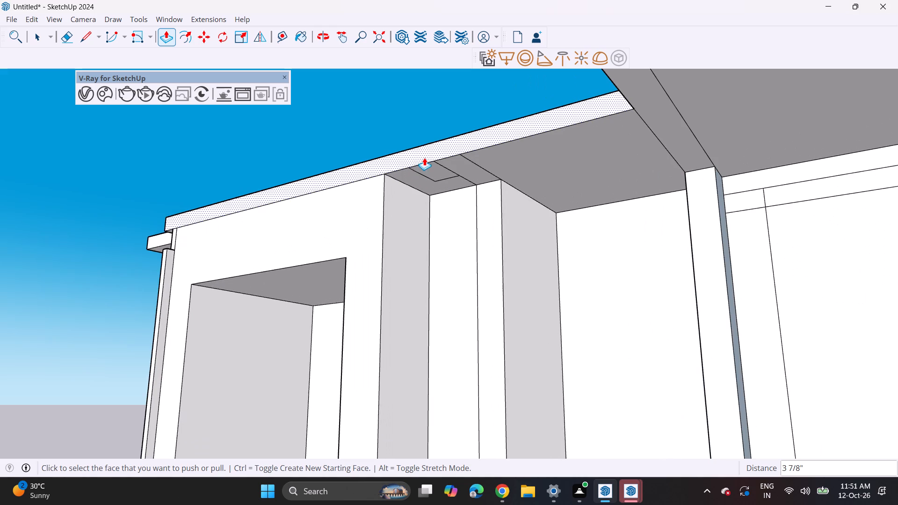
drag(82, 42, 89, 44)
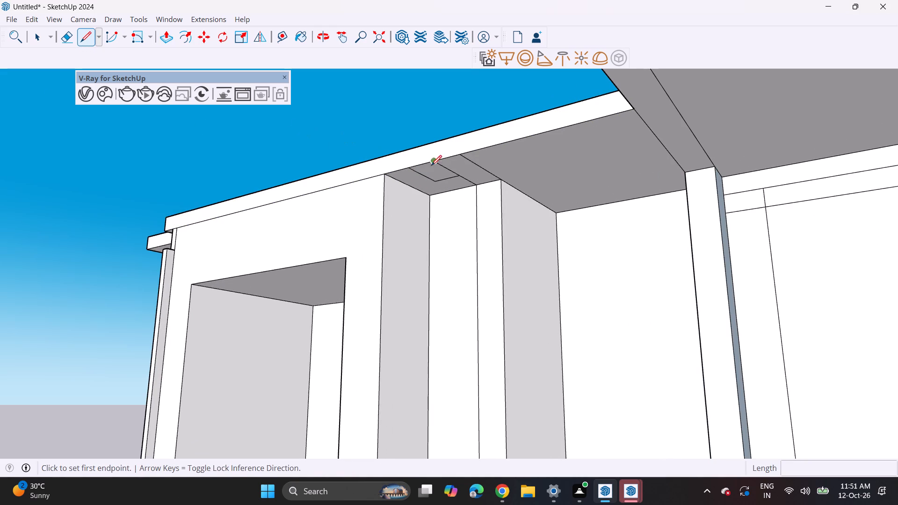
click(407, 169)
click(411, 152)
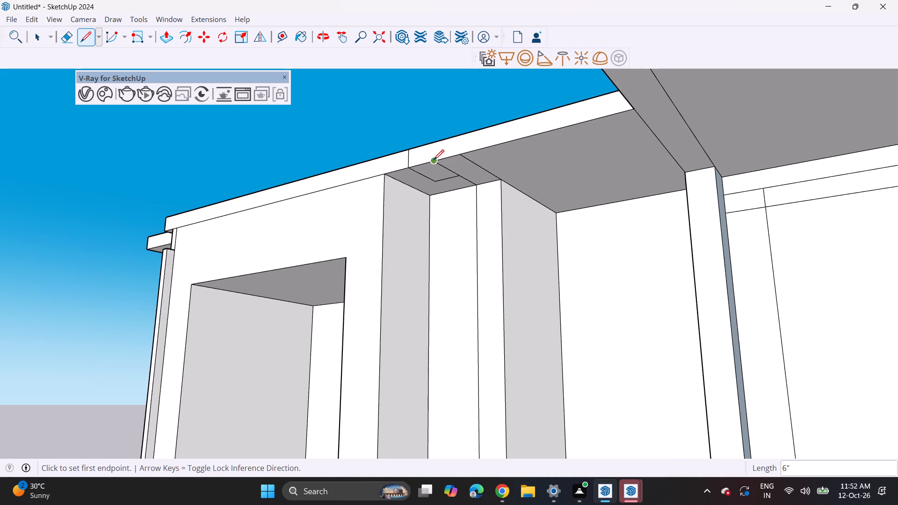
click(434, 160)
click(436, 144)
Push the slab's front-edge section between the recess frame and the balcony bay back 2' 9/16", plus a further 3' 6 13/16".
middle_drag(413, 117, 478, 117)
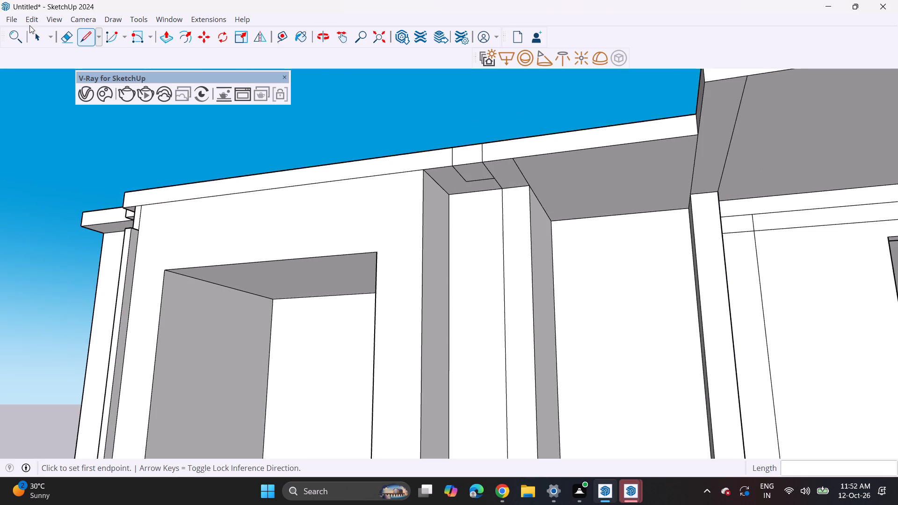
click(166, 40)
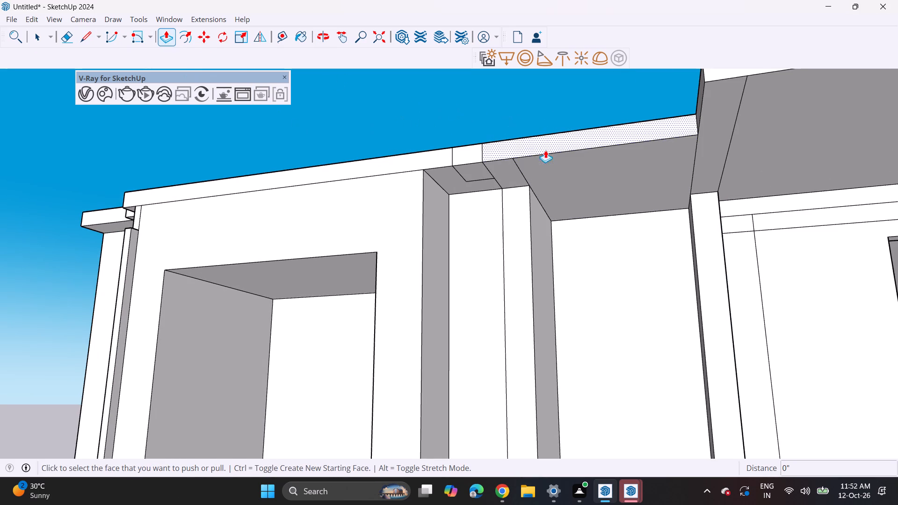
click(544, 142)
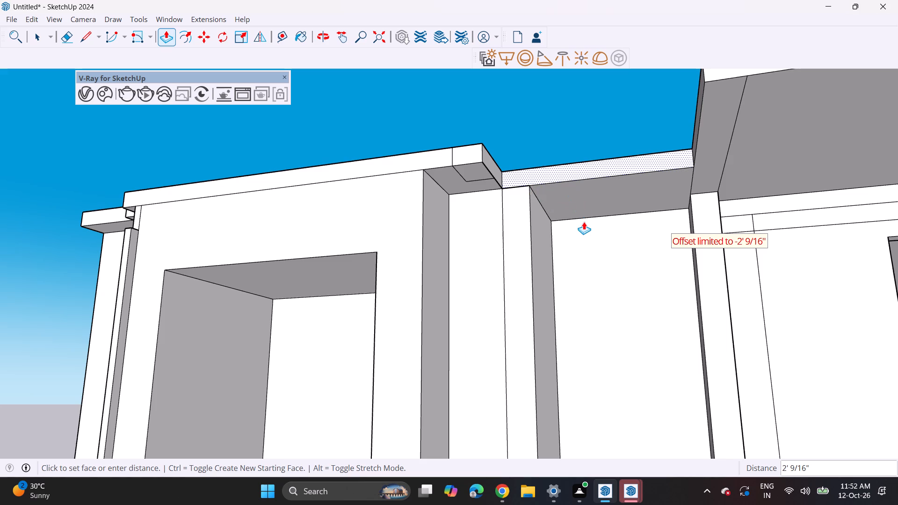
key(Escape)
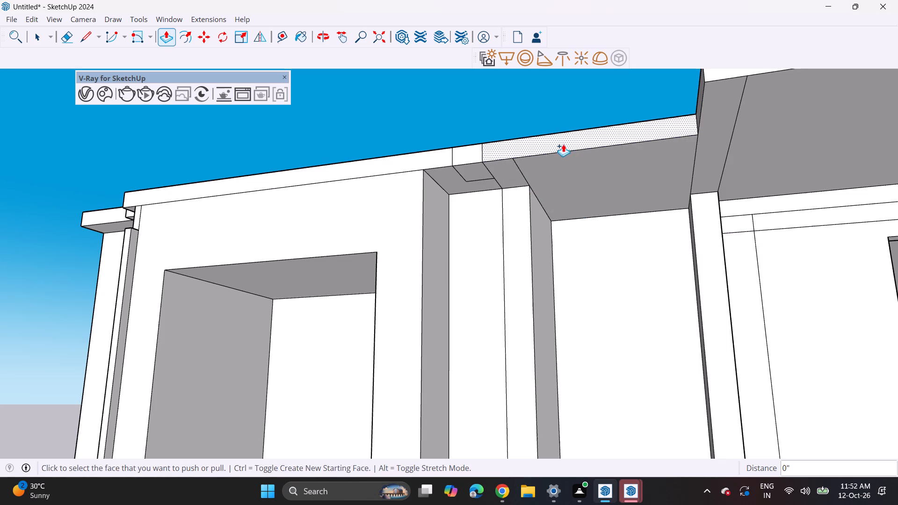
click(561, 141)
key(Escape)
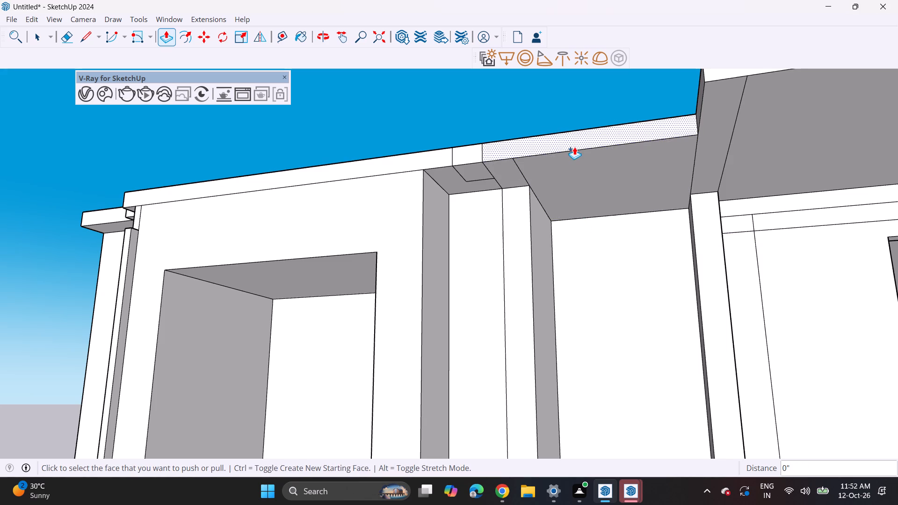
click(574, 145)
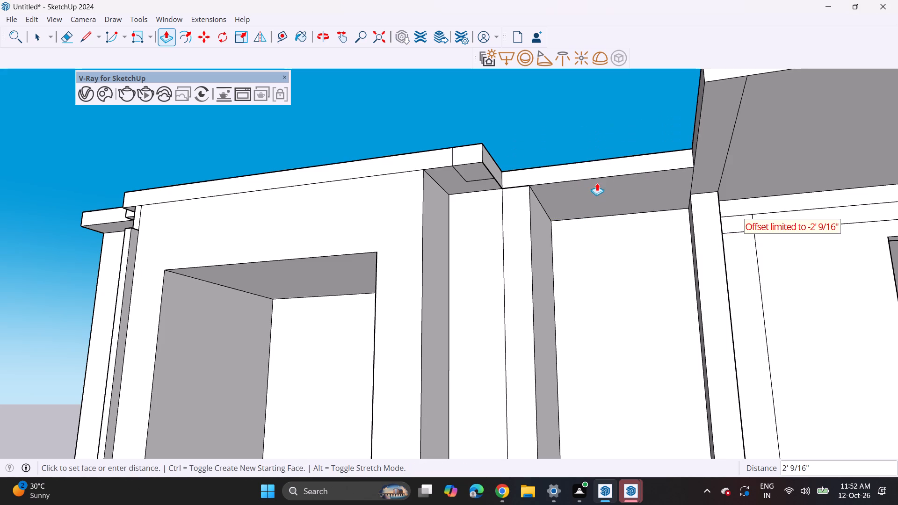
middle_drag(609, 193, 676, 426)
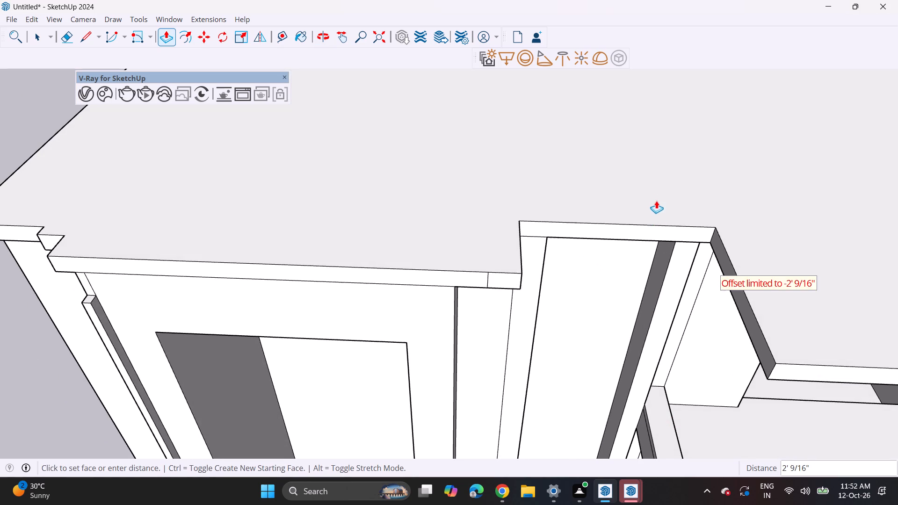
click(644, 169)
click(559, 230)
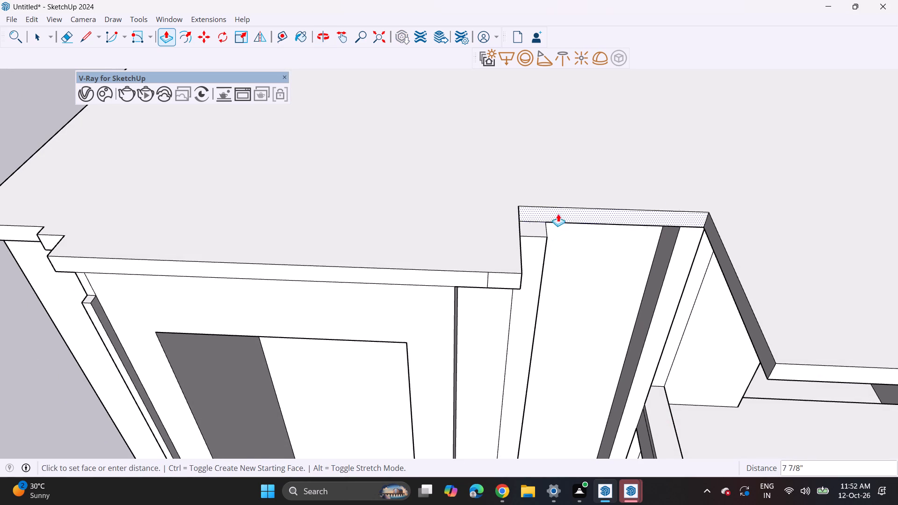
click(629, 72)
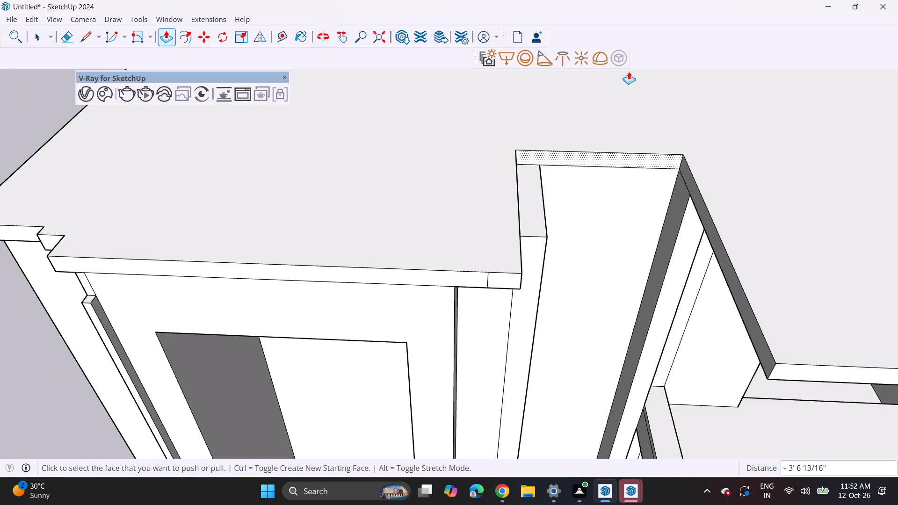
Pull the slab's side face at the new notch outward about 9 1/4", extending the slab past the narrow column beside the recess frame.
middle_drag(569, 193, 516, 93)
scroll(531, 180, up, 2)
click(500, 192)
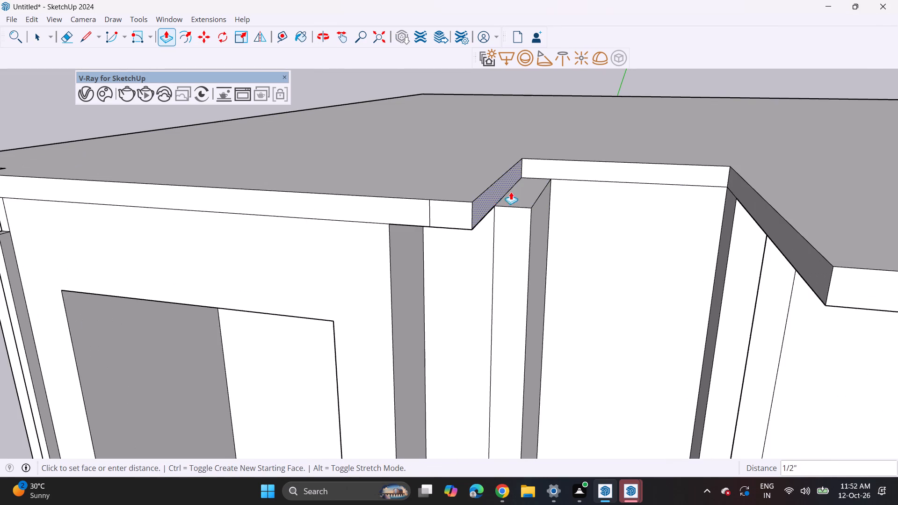
click(531, 217)
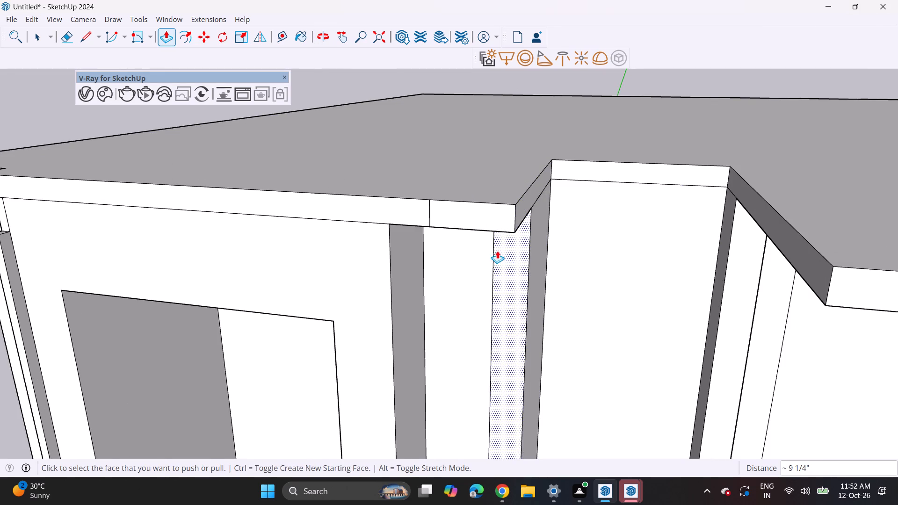
Push the small front-edge face of the slab above the narrow column back 1' 2 5/16".
middle_drag(440, 209, 445, 104)
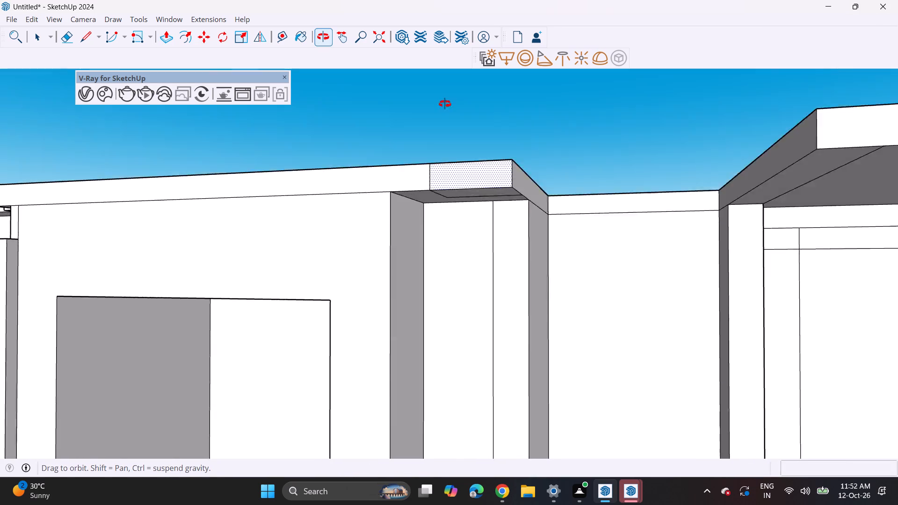
middle_drag(445, 104, 449, 65)
click(470, 158)
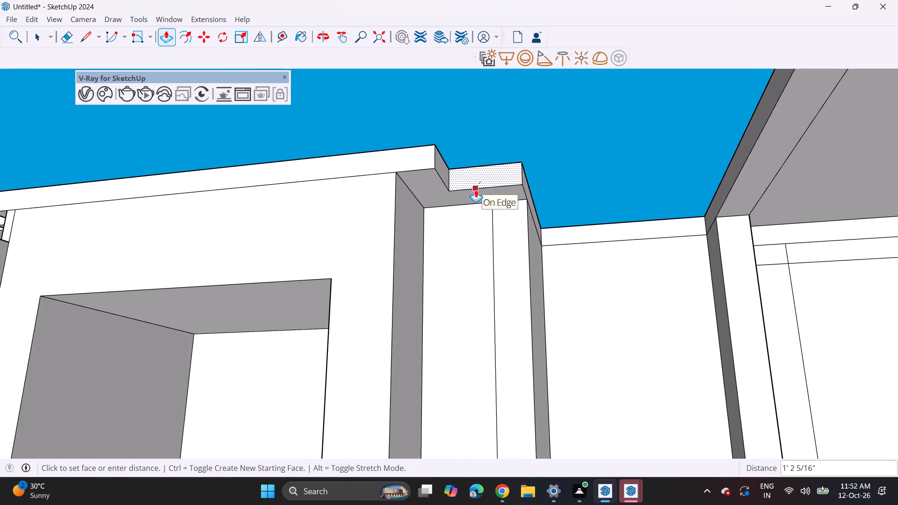
click(476, 189)
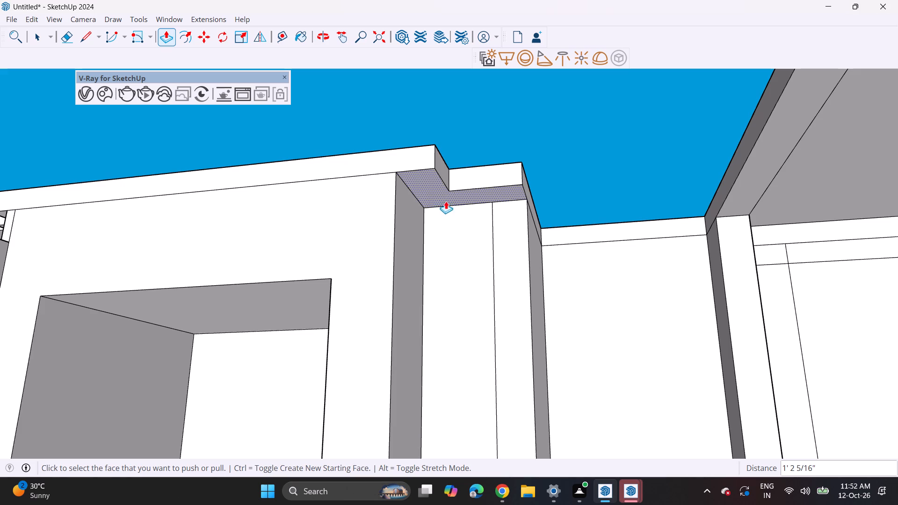
Pull the slab's long front edge above the recess frame outward 11 1/4".
scroll(432, 192, down, 1)
click(362, 165)
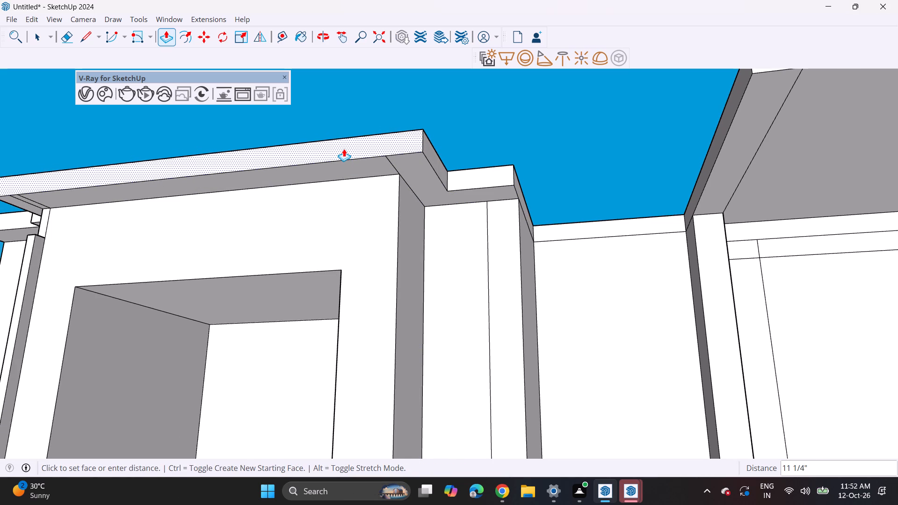
click(344, 149)
Pull the slab's outer corner edge face outward 3 7/8", flush with the small stepped piece beside the recess frame.
scroll(392, 191, down, 7)
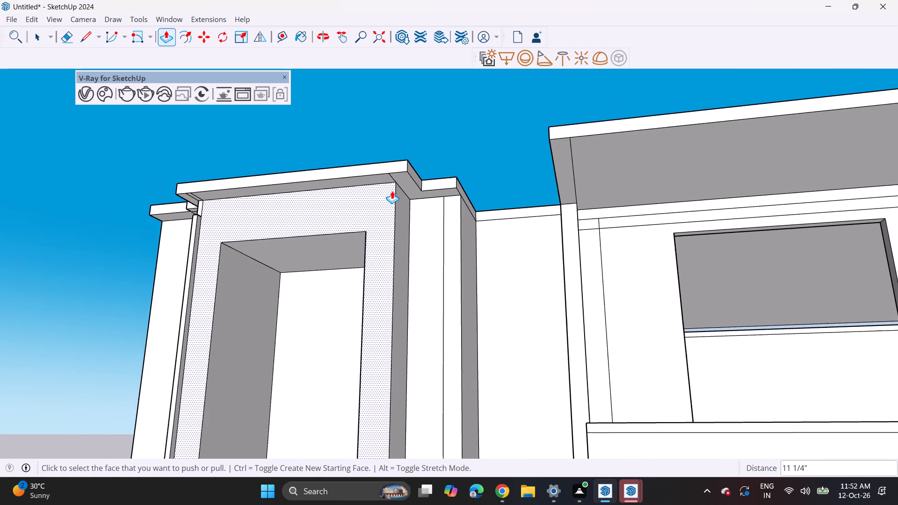
scroll(392, 191, down, 2)
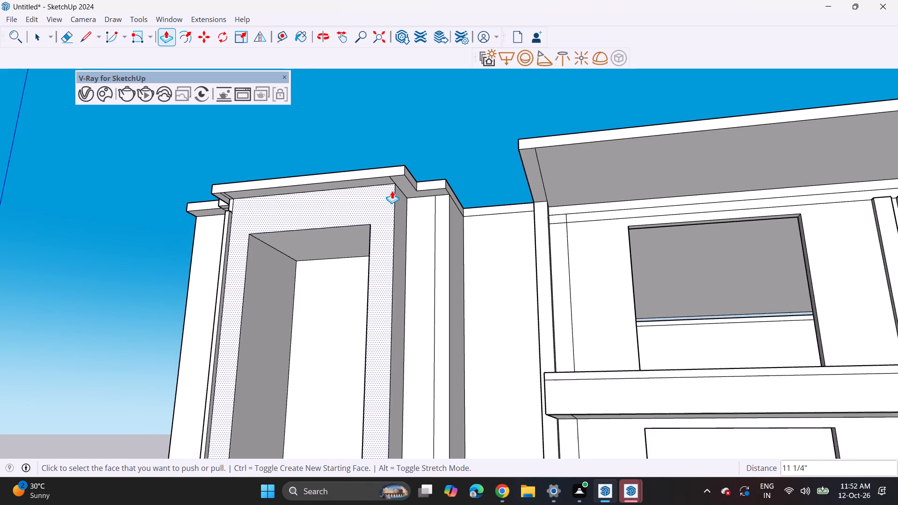
scroll(392, 191, down, 8)
middle_drag(285, 195, 391, 195)
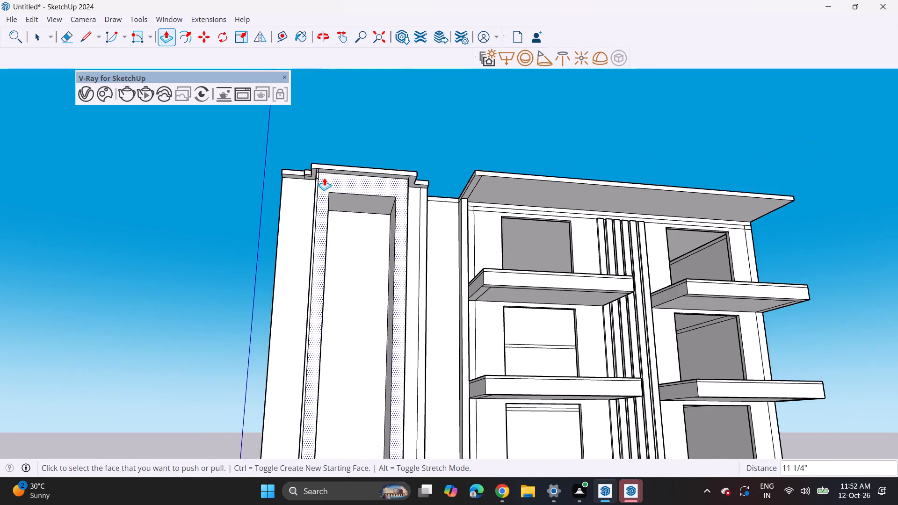
scroll(324, 178, up, 6)
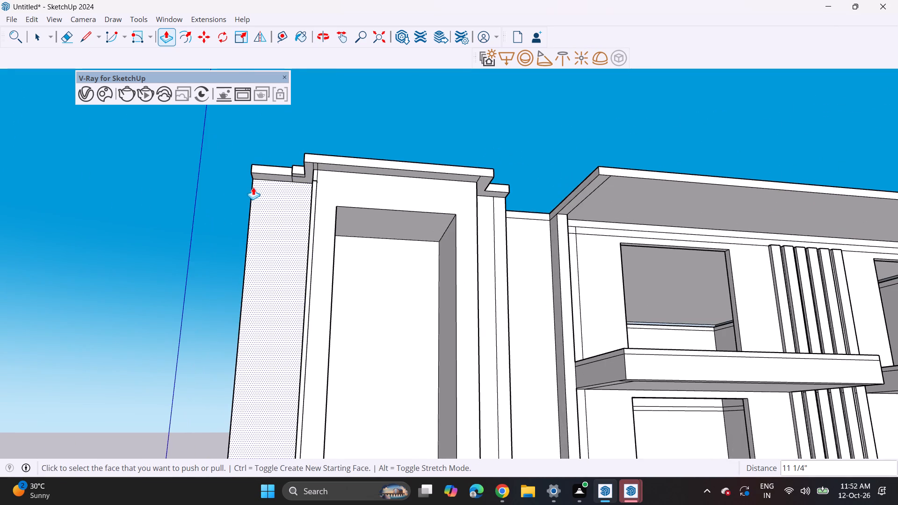
click(282, 170)
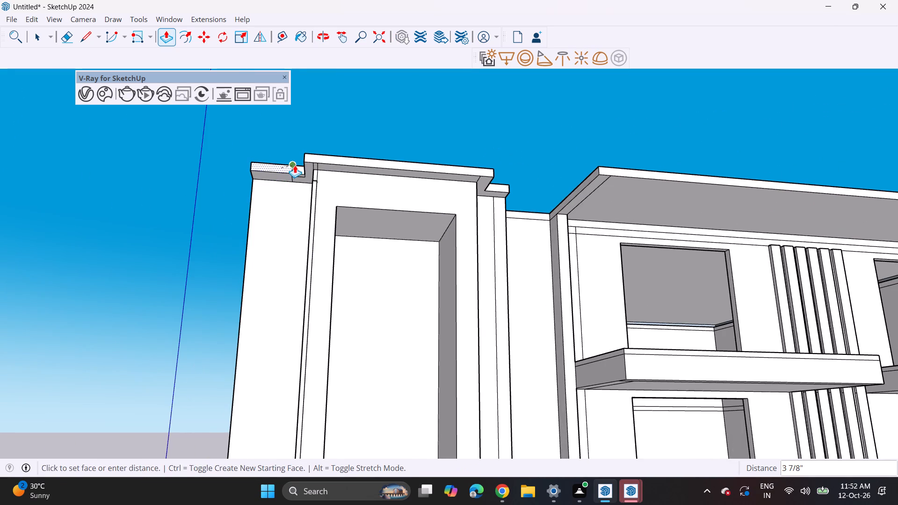
click(295, 165)
Erase the leftover vertical line on the outer corner's front edge and the stray outline lines on the slab's underside nearby.
middle_drag(279, 168, 318, 219)
scroll(318, 205, up, 7)
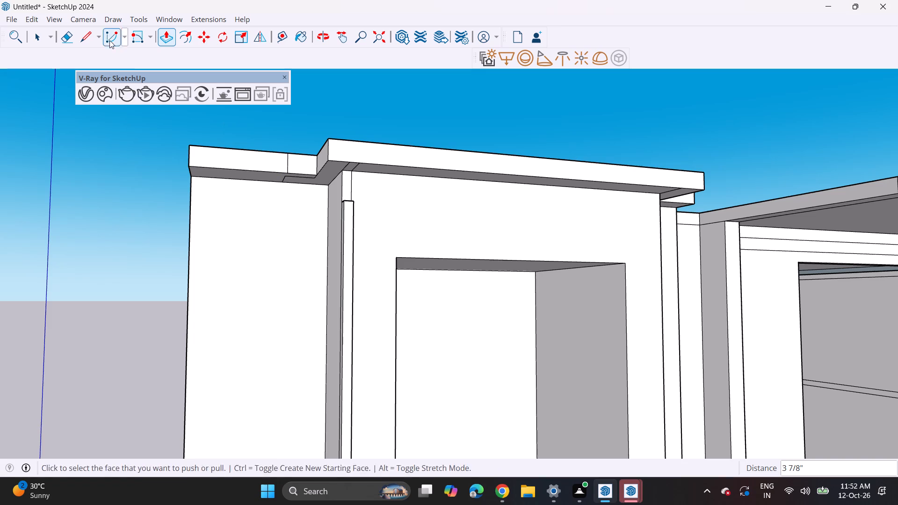
click(75, 45)
click(289, 164)
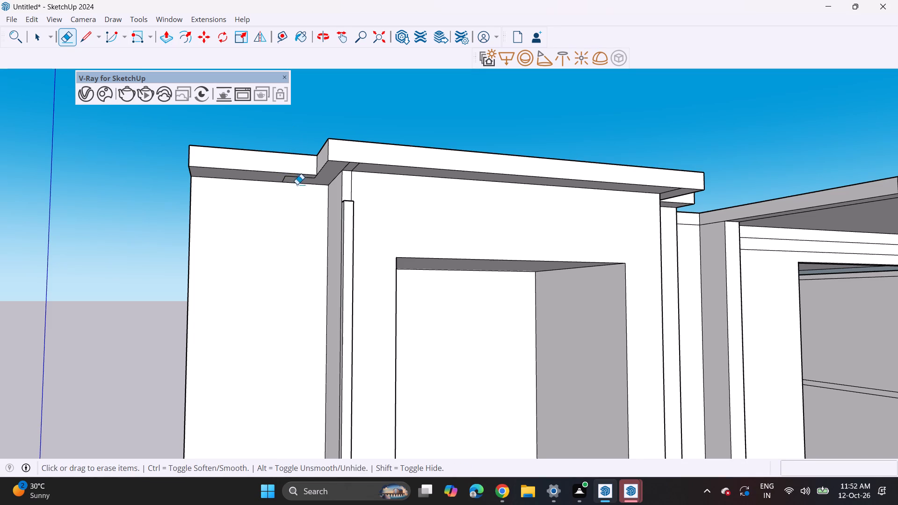
middle_drag(297, 184, 276, 127)
scroll(284, 162, up, 3)
drag(284, 162, 288, 163)
click(304, 157)
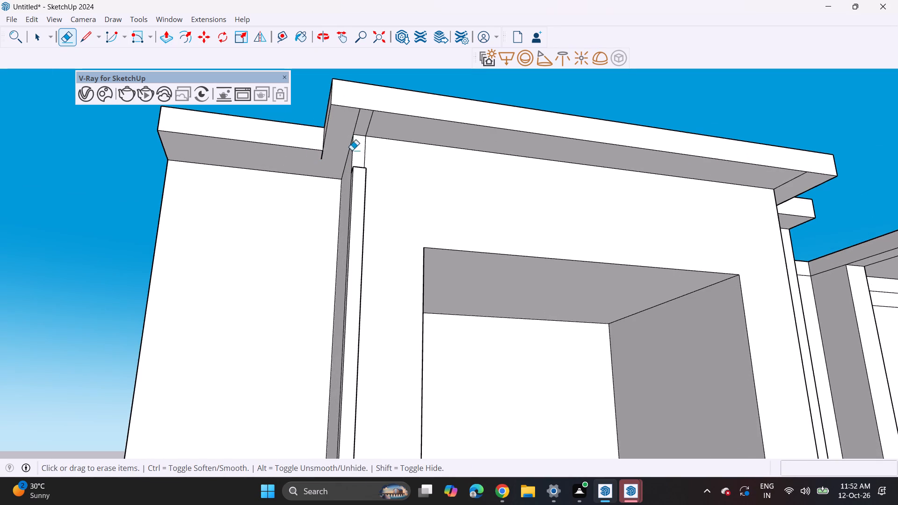
drag(354, 124, 378, 121)
Push/Pull the top face of the thin vertical strip at the recess frame's outer side up 7 15/16" towards the slab.
middle_drag(366, 194, 348, 269)
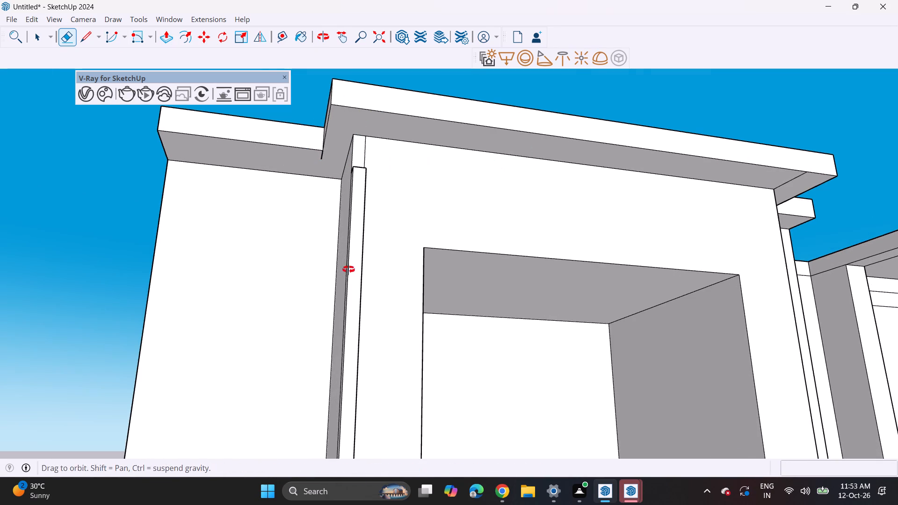
middle_drag(348, 269, 338, 329)
scroll(333, 297, up, 1)
drag(170, 38, 170, 43)
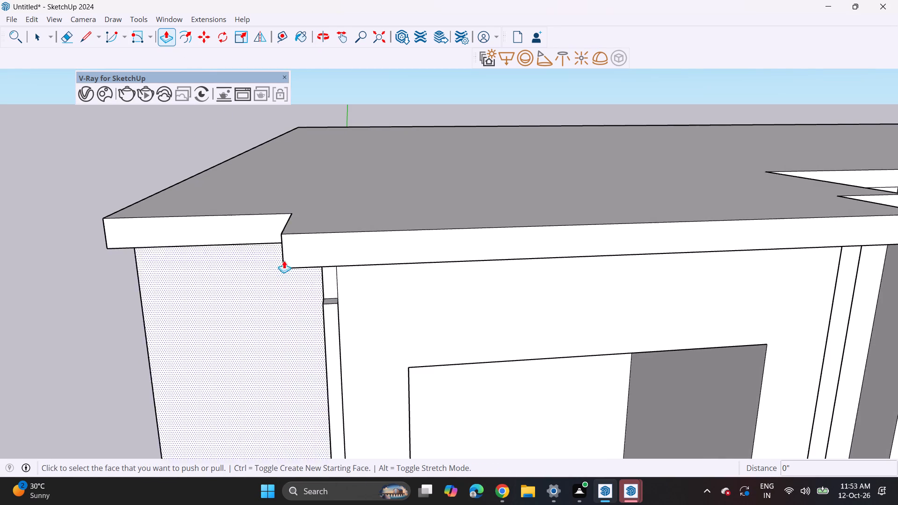
click(326, 301)
click(340, 260)
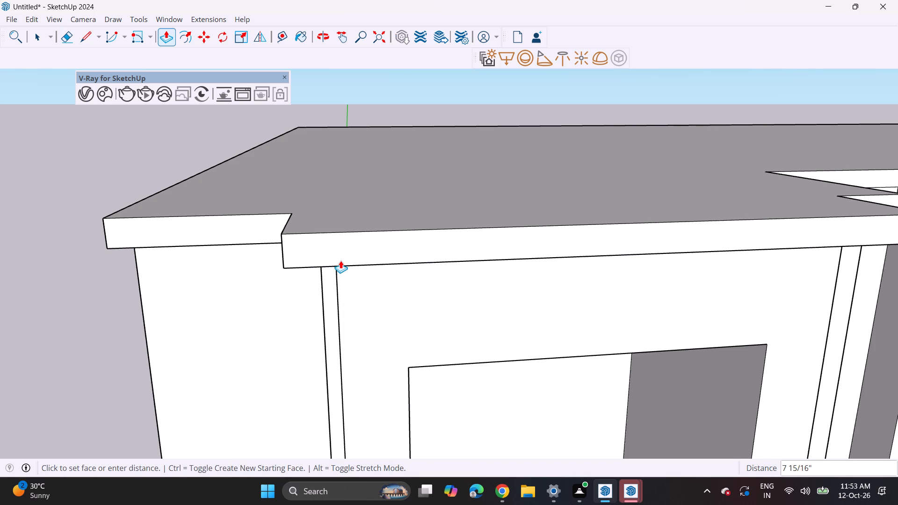
Raise the thin strip's remaining top face another 2 7/8" to meet the slab's underside.
middle_drag(449, 267, 353, 186)
middle_drag(312, 210, 318, 241)
scroll(285, 244, up, 4)
middle_drag(295, 226, 467, 266)
middle_drag(456, 264, 451, 258)
middle_drag(420, 242, 406, 227)
scroll(415, 236, up, 2)
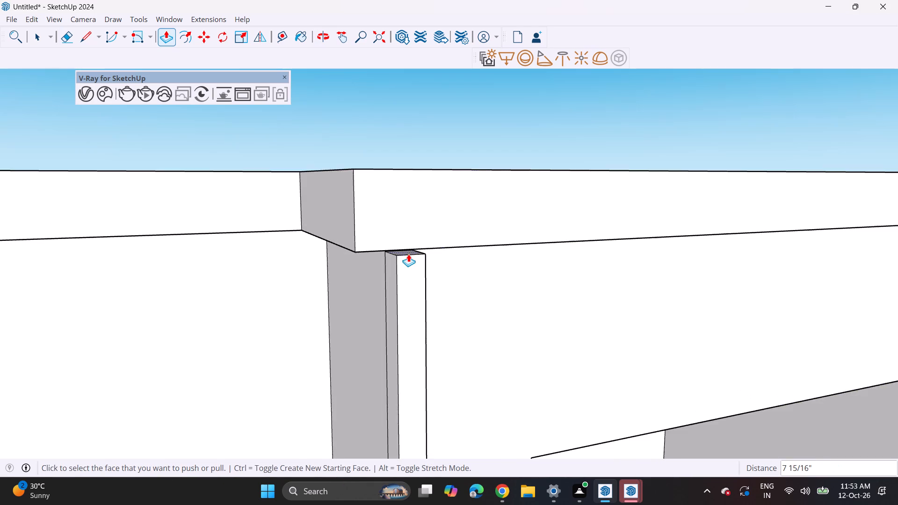
scroll(408, 254, up, 1)
click(406, 251)
click(429, 217)
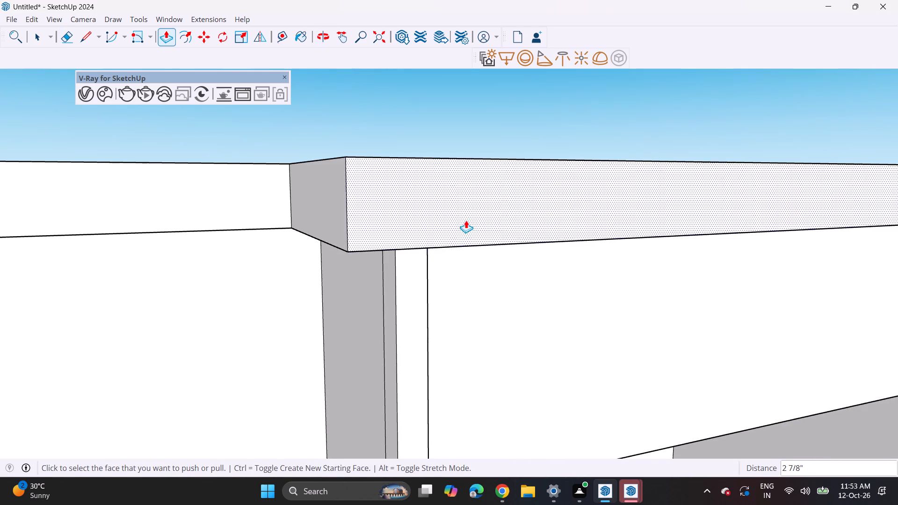
Examine the stepped slab edge and its junctions with the recess frame, the side columns and the balcony bay.
middle_drag(528, 193, 440, 181)
scroll(439, 186, down, 5)
middle_drag(536, 206, 206, 206)
scroll(196, 203, down, 5)
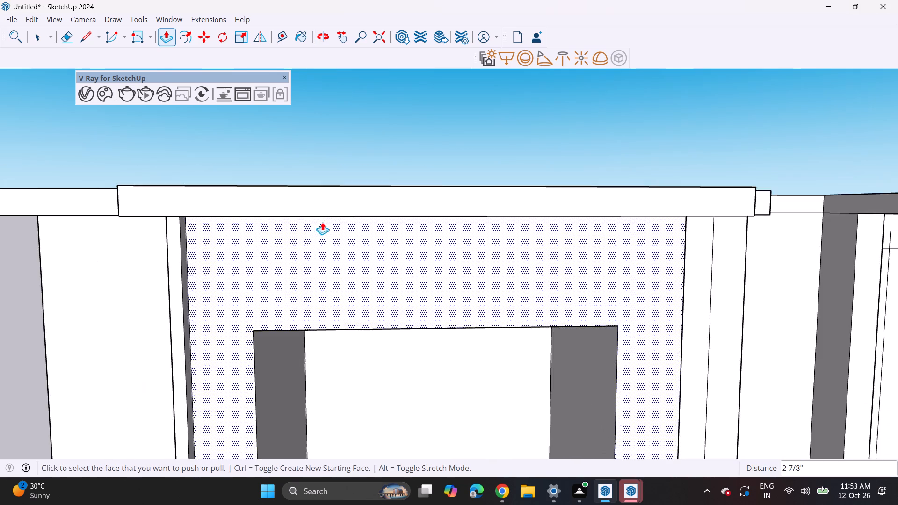
scroll(322, 222, down, 3)
shift+middle_drag(582, 244, 424, 214)
middle_drag(419, 211, 327, 224)
scroll(449, 210, up, 2)
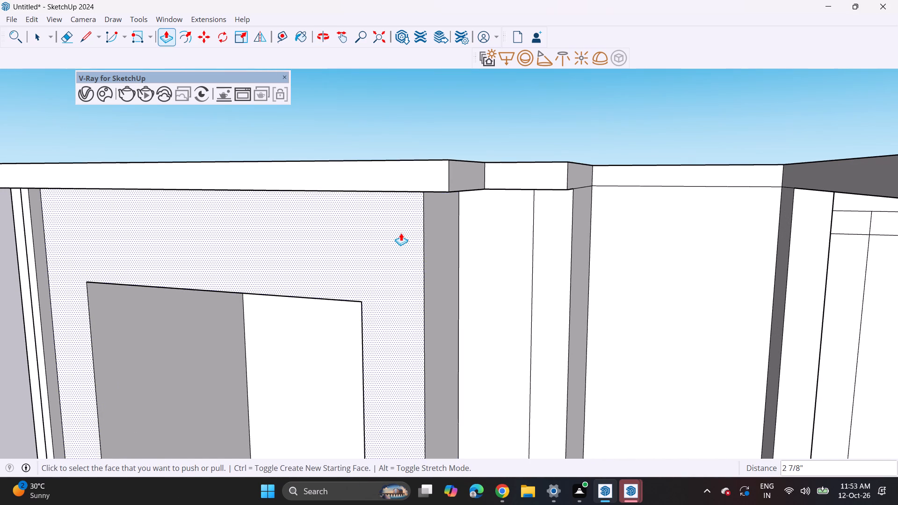
scroll(401, 233, down, 8)
middle_drag(392, 256, 455, 233)
shift+middle_drag(465, 262, 463, 257)
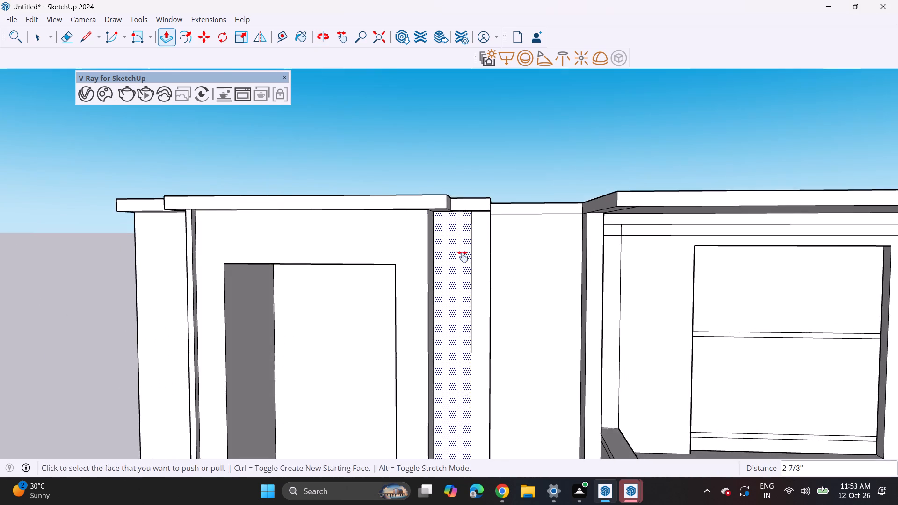
shift+middle_drag(463, 257, 427, 172)
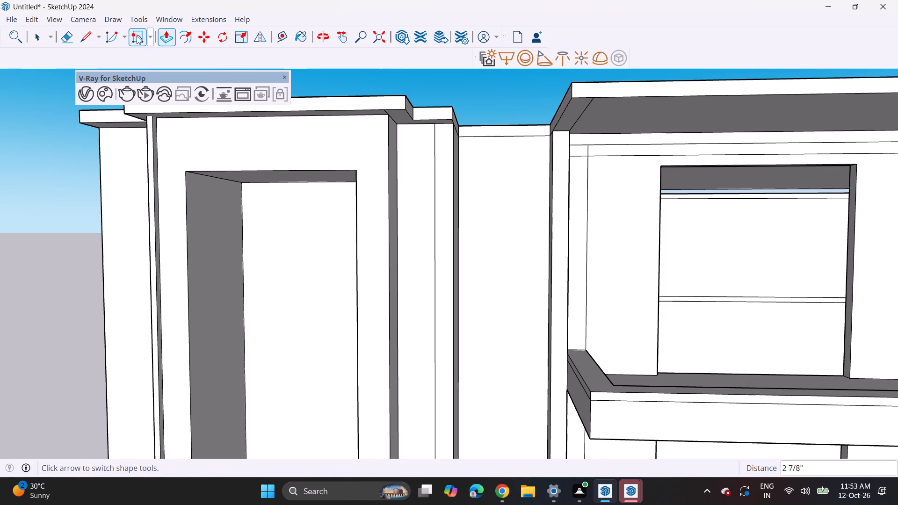
Draw a tall rectangle about 3' 3 13/16" by 50' 4 1/4" on the set-back wall between the framed recess and the balcony bay.
click(152, 36)
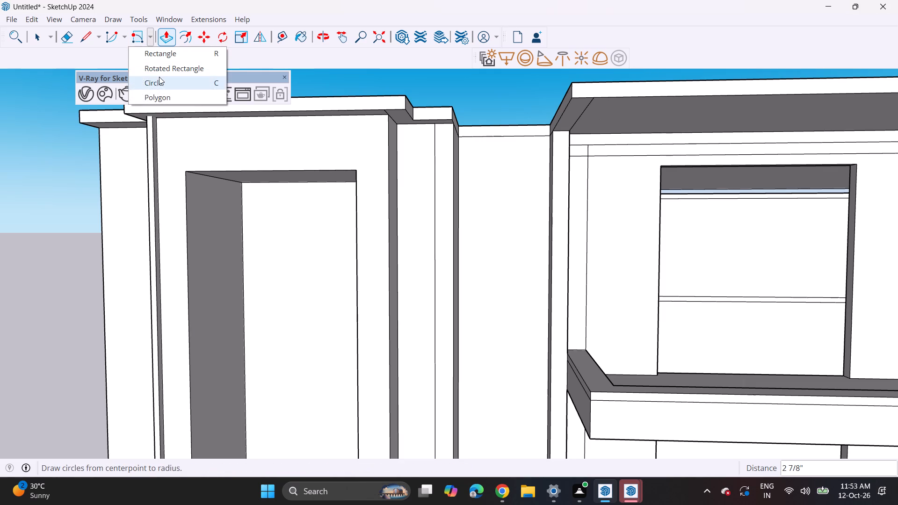
click(157, 57)
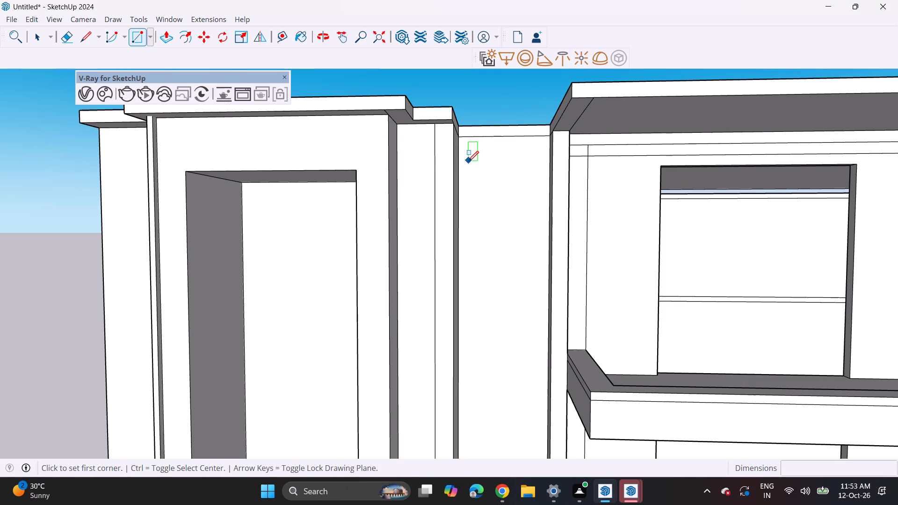
click(465, 212)
scroll(524, 387, down, 2)
shift+middle_drag(525, 384, 470, 68)
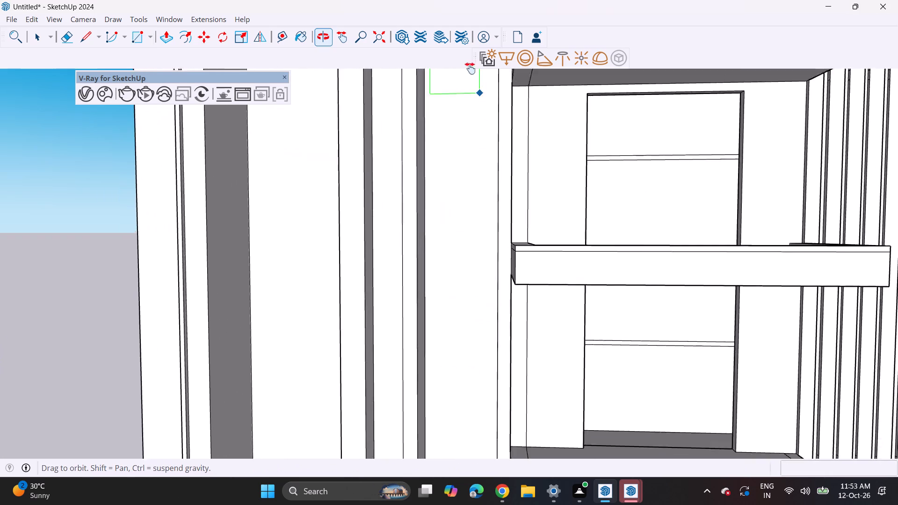
shift+middle_drag(470, 68, 455, 31)
scroll(449, 132, down, 3)
middle_drag(458, 353, 458, 349)
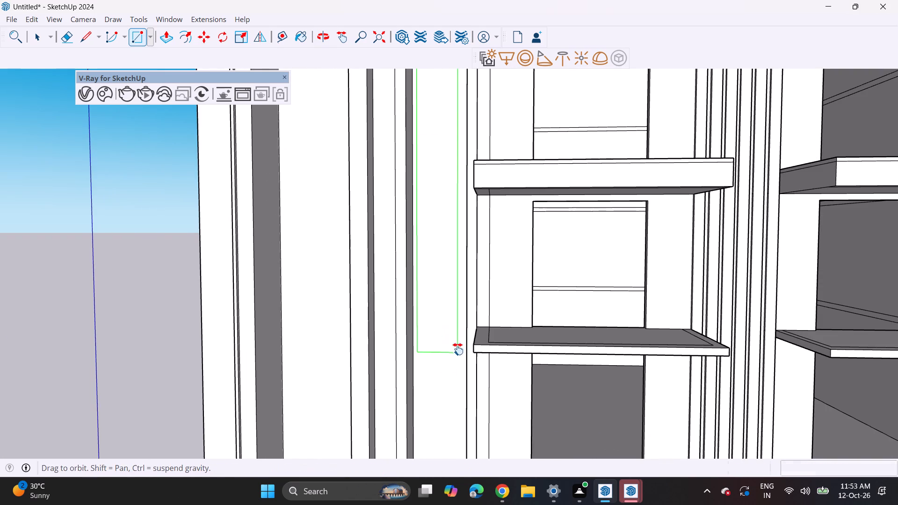
middle_drag(458, 349, 457, 147)
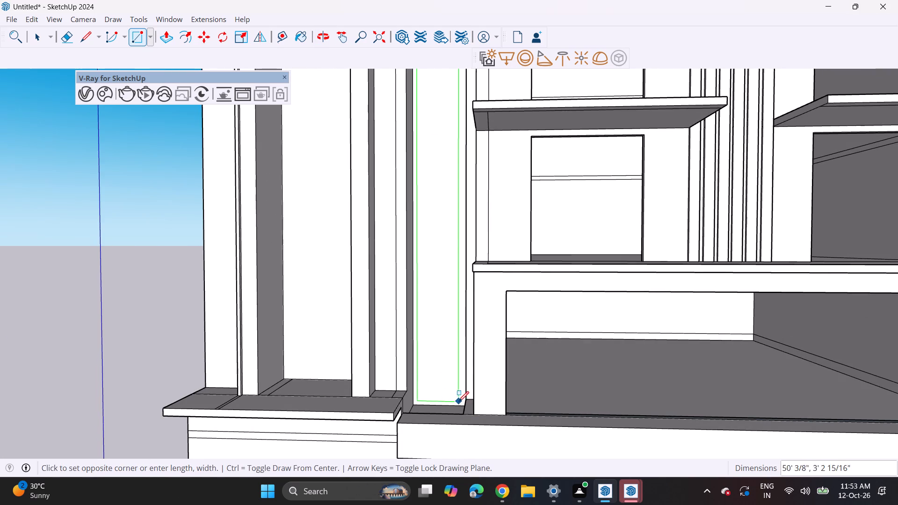
click(460, 406)
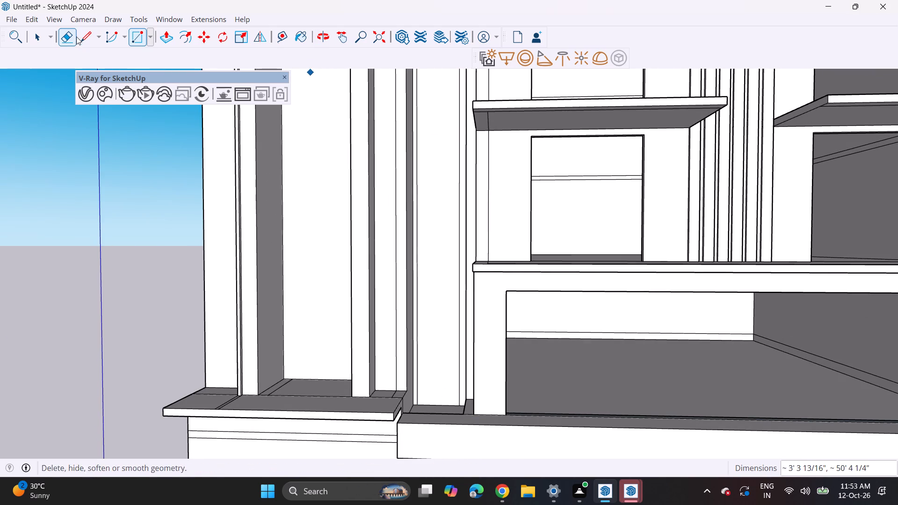
Push/Pull the new tall rectangle about 9 5/16" into the set-back wall to open a narrow vertical recess.
click(168, 42)
click(434, 307)
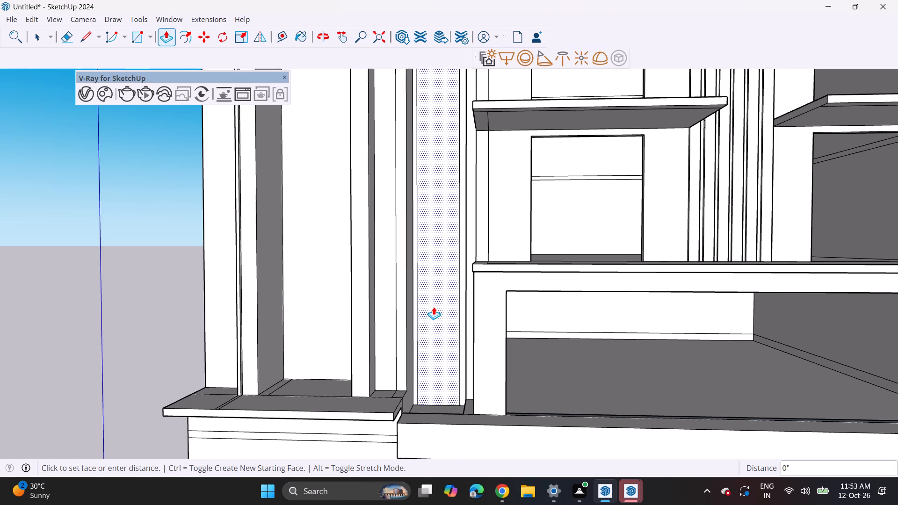
click(436, 292)
Push/Pull the back face inside the new narrow opening by 1' 5 5/16".
middle_drag(434, 275, 465, 252)
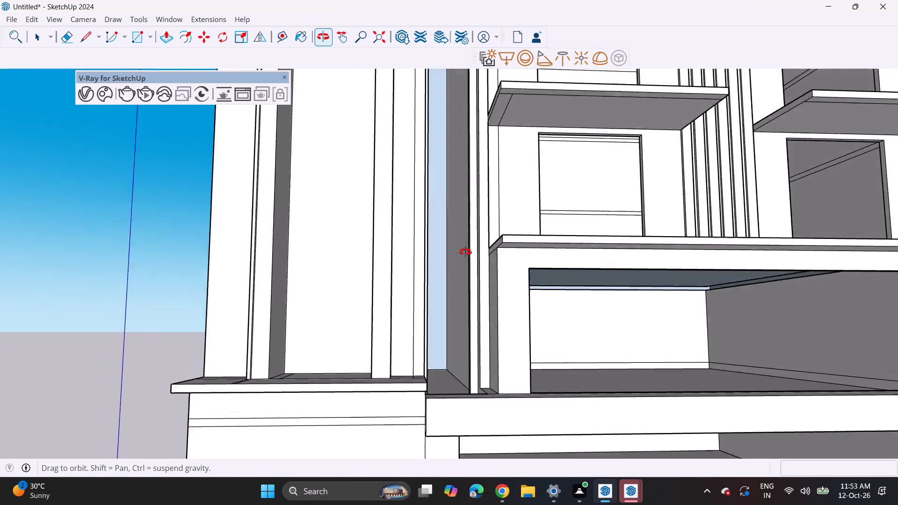
middle_drag(465, 252, 452, 278)
scroll(447, 252, down, 6)
shift+middle_drag(436, 222, 429, 257)
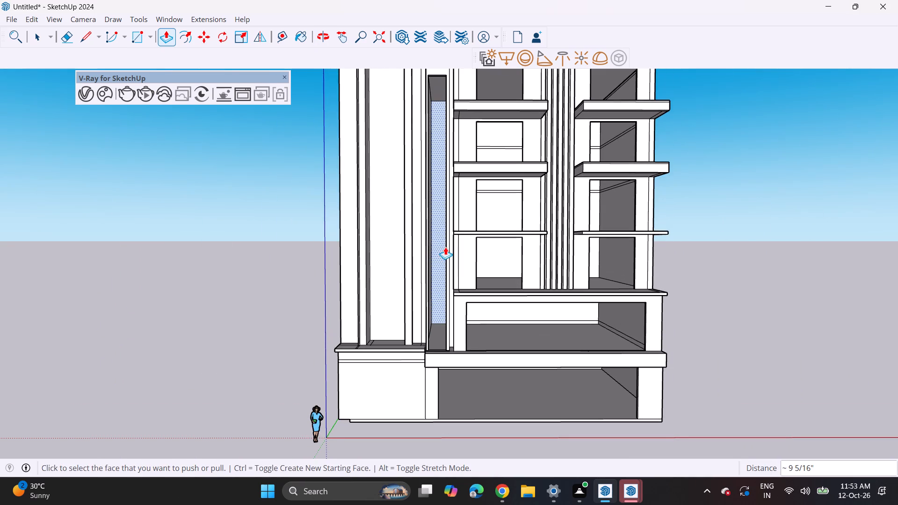
click(441, 249)
click(442, 250)
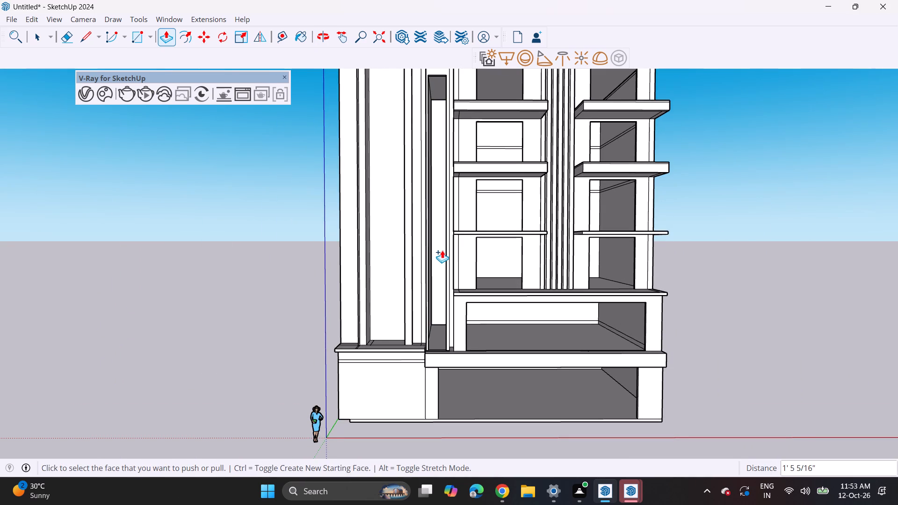
Raise the border of the lowest short balcony beside the narrow recess about 10 3/4", and add a thin cap band on top.
shift+middle_drag(449, 197, 400, 246)
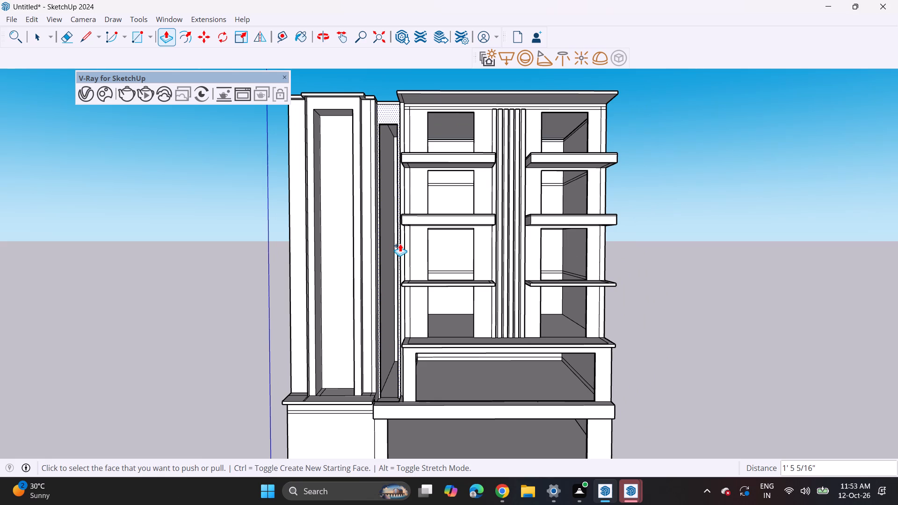
middle_drag(394, 236, 412, 234)
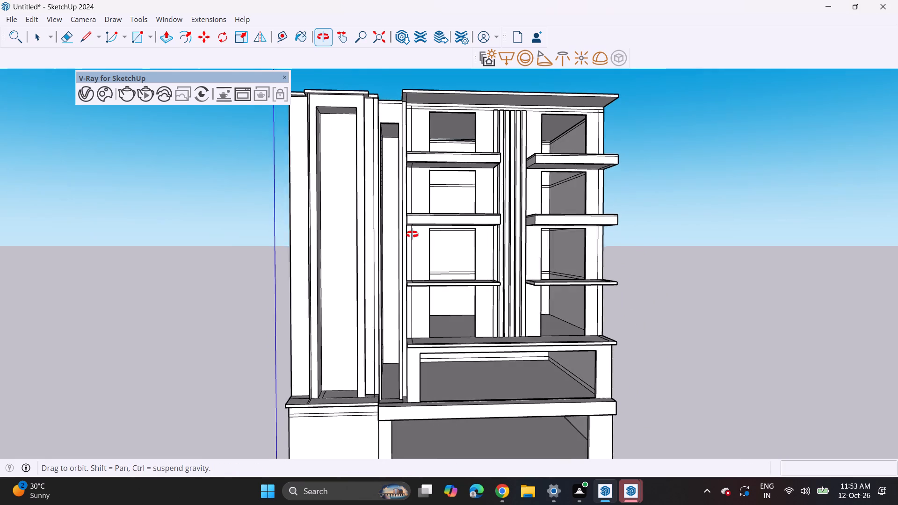
middle_drag(412, 234, 412, 234)
scroll(406, 227, down, 2)
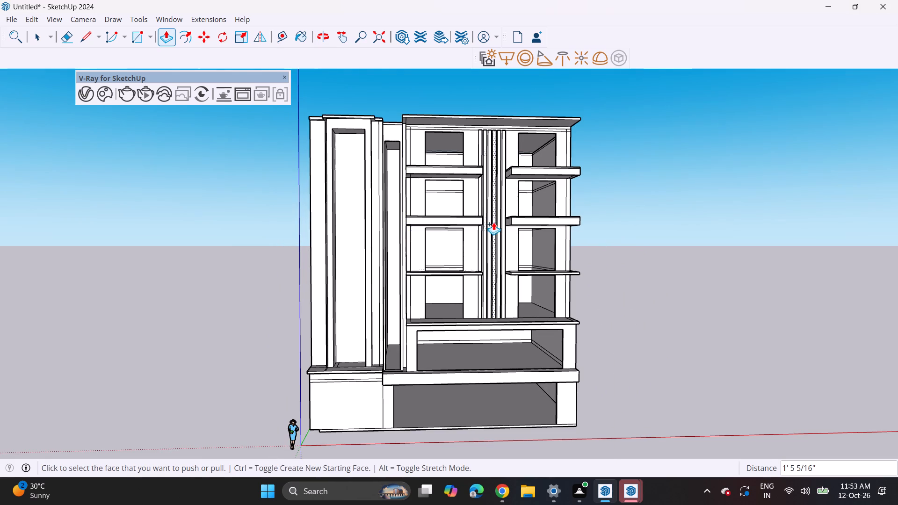
middle_drag(490, 224, 475, 224)
scroll(460, 271, up, 1)
middle_drag(454, 274, 443, 362)
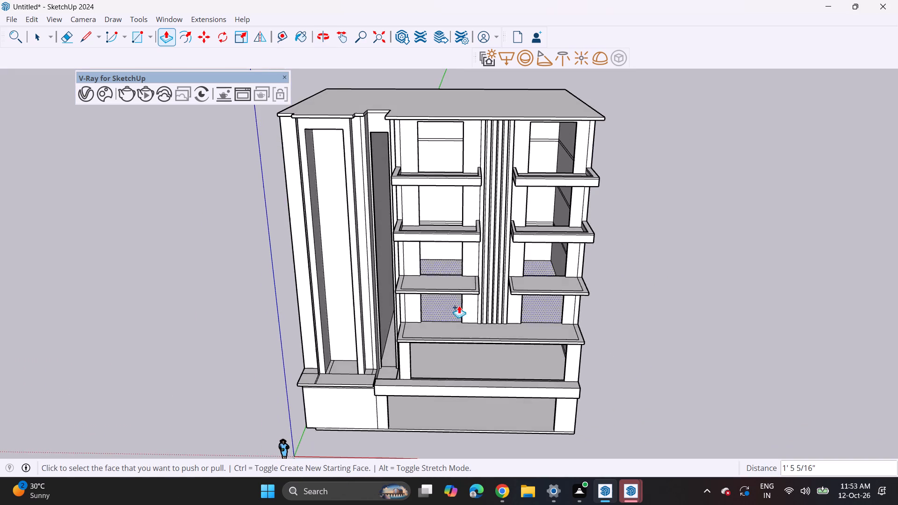
scroll(468, 292, up, 7)
click(483, 291)
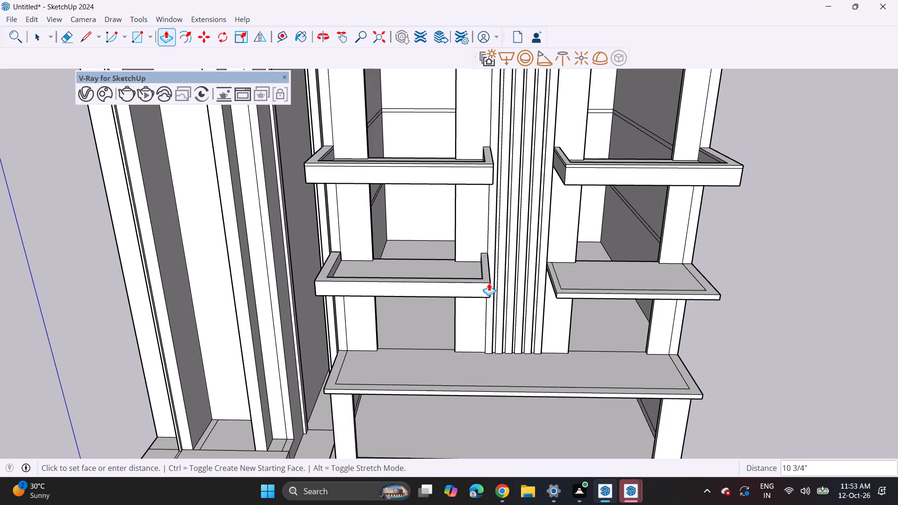
click(489, 283)
click(489, 278)
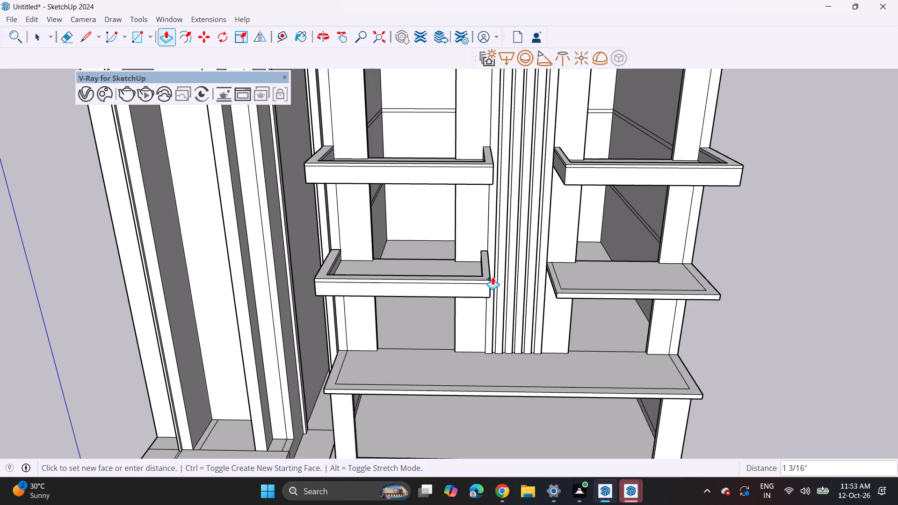
click(492, 276)
Raise the border of the matching balcony across the vertical fins 10 3/16", and add a 2 7/8" cap band on top.
click(557, 287)
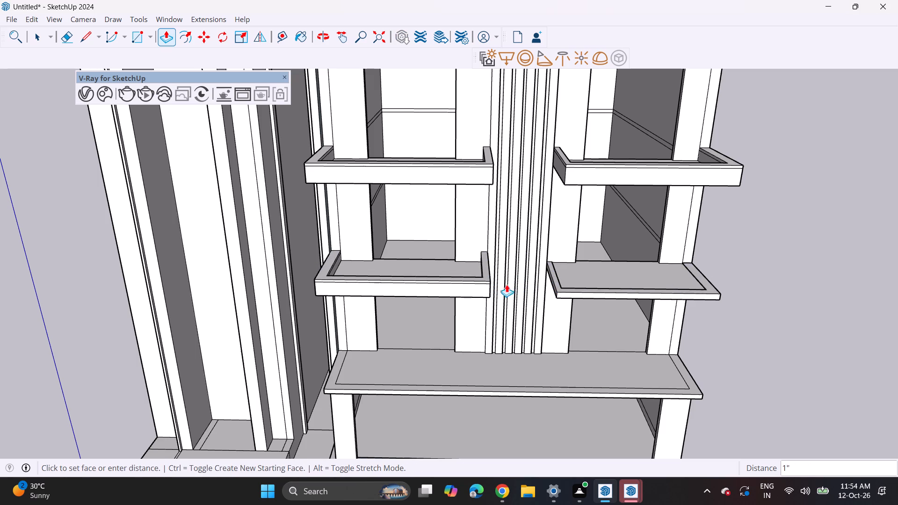
click(491, 285)
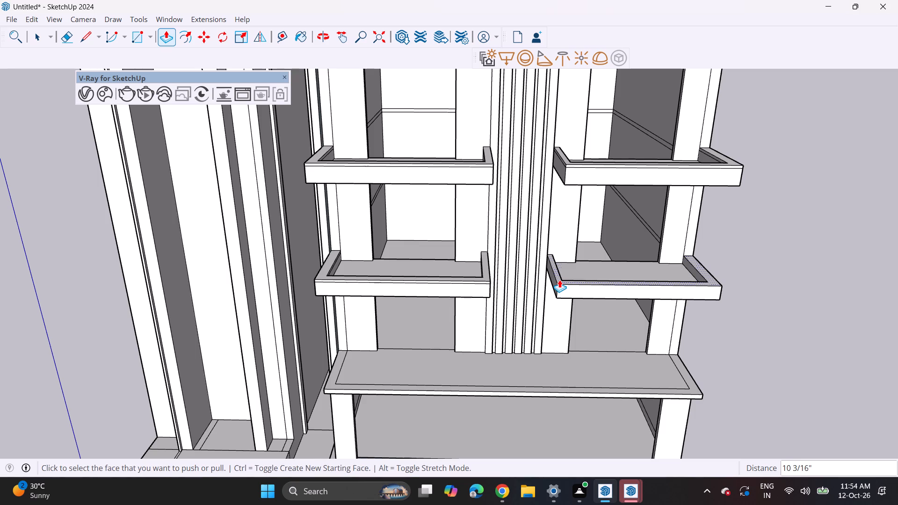
click(559, 280)
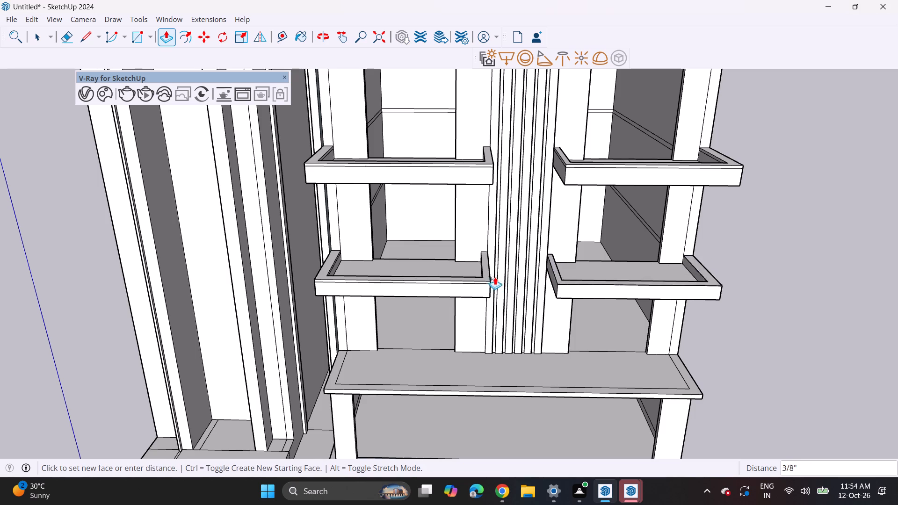
click(491, 274)
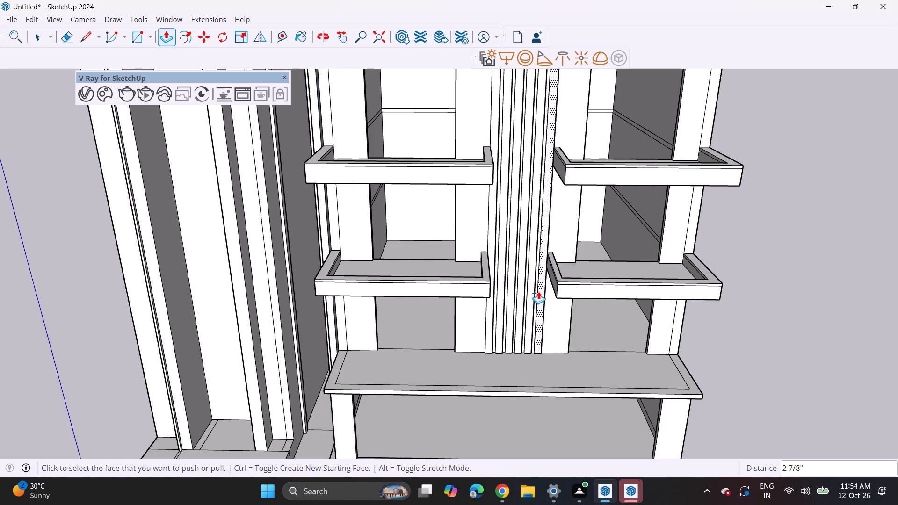
Raise the border of the full-width balcony slab below 1' 3 1/8", and add a 3 7/16" cap band on top.
scroll(521, 276, down, 6)
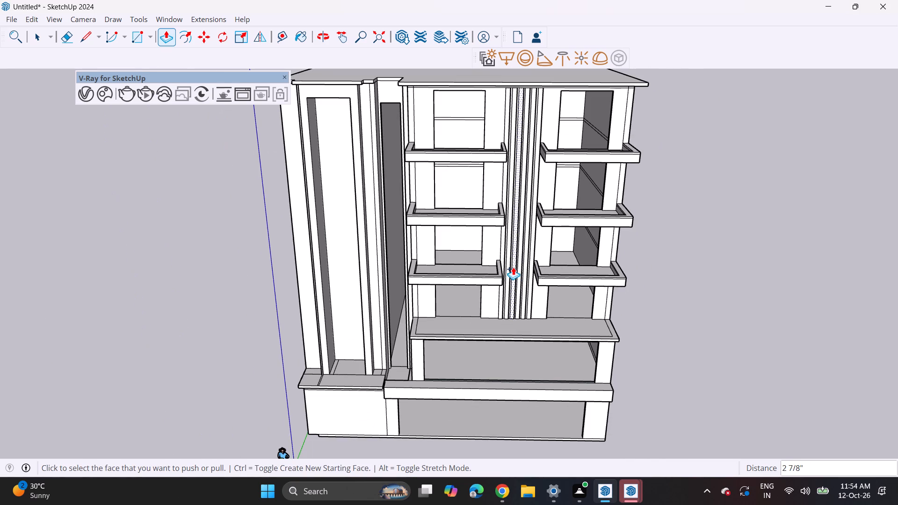
scroll(480, 336, up, 9)
click(483, 336)
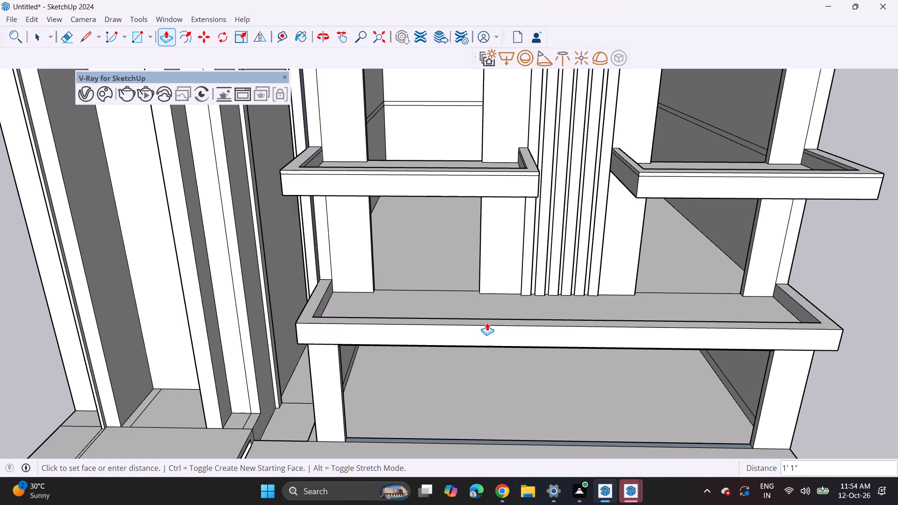
click(488, 320)
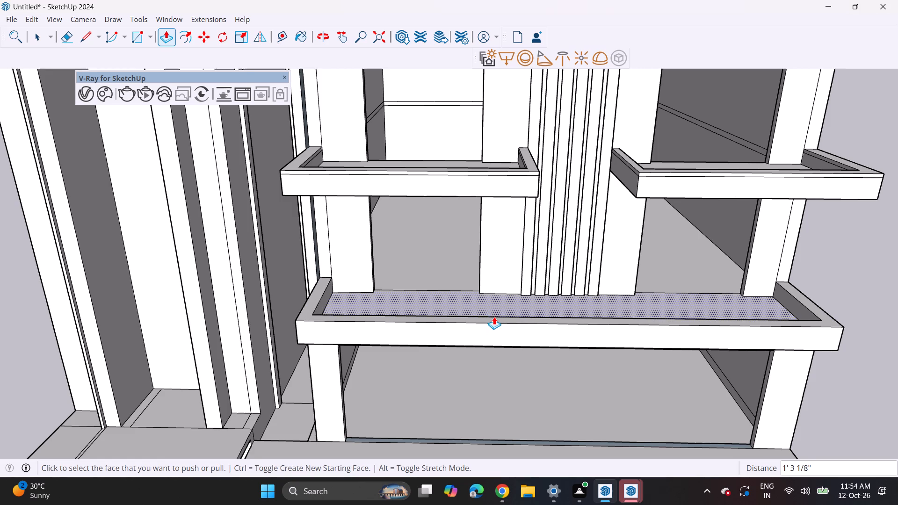
click(494, 319)
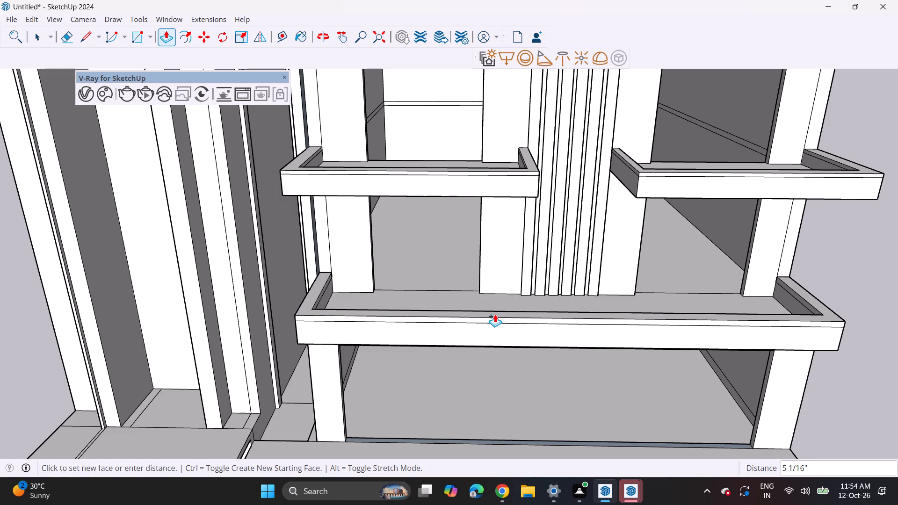
click(495, 315)
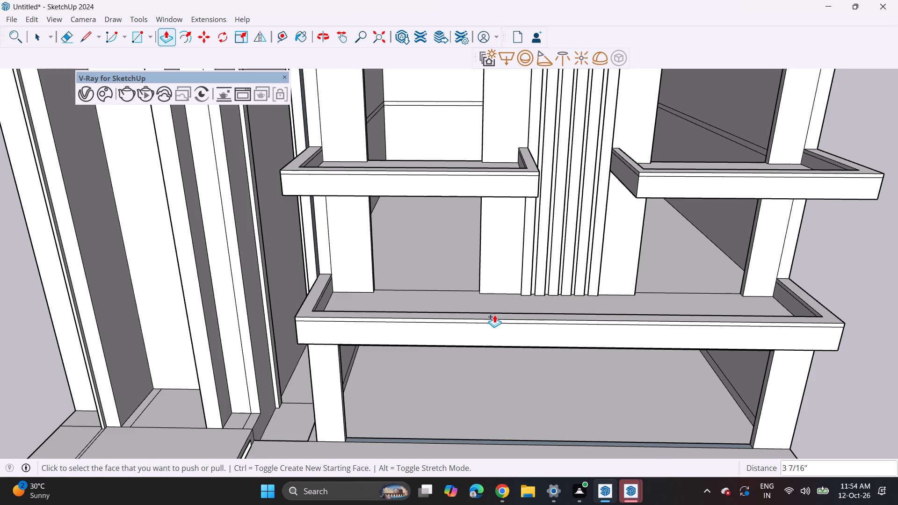
Project the full-width balcony's cap band outward by the previous push/pull distance along its front and recess-side end, filling the corner between them.
double_click(478, 321)
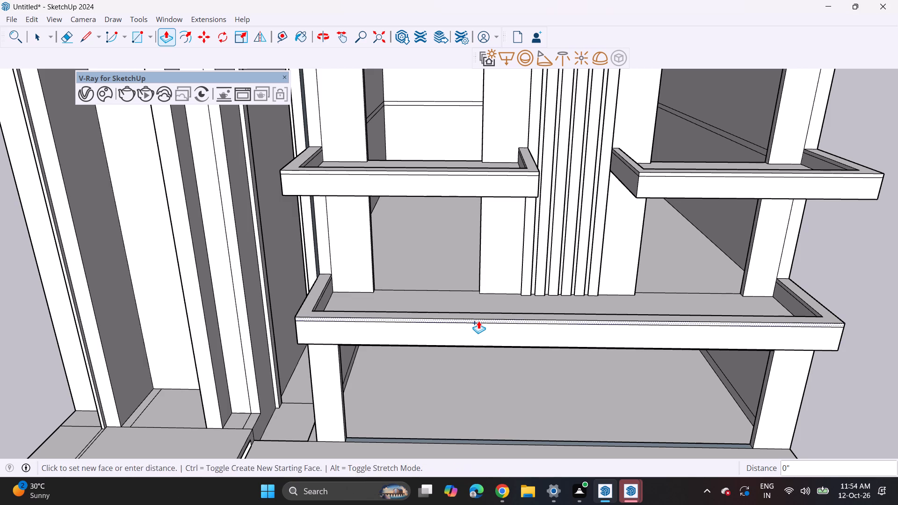
middle_drag(281, 313, 427, 311)
scroll(413, 325, up, 4)
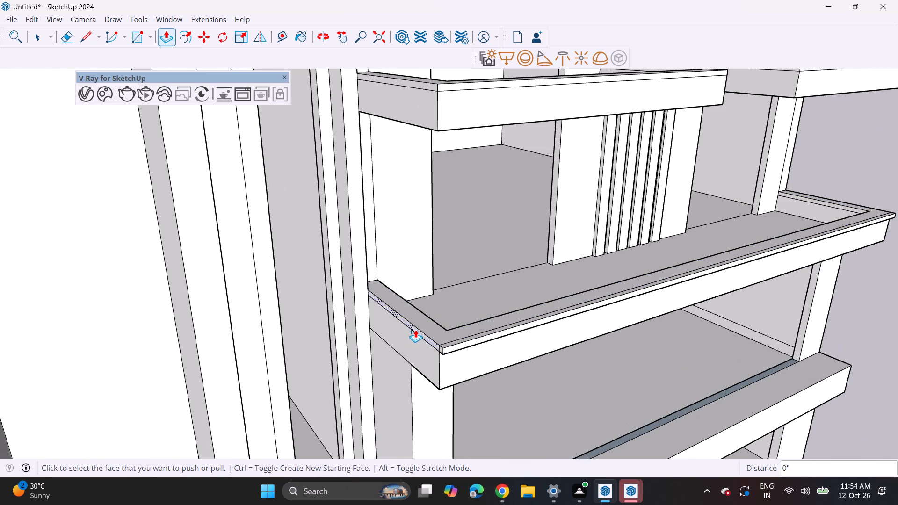
double_click(415, 330)
scroll(446, 354, up, 4)
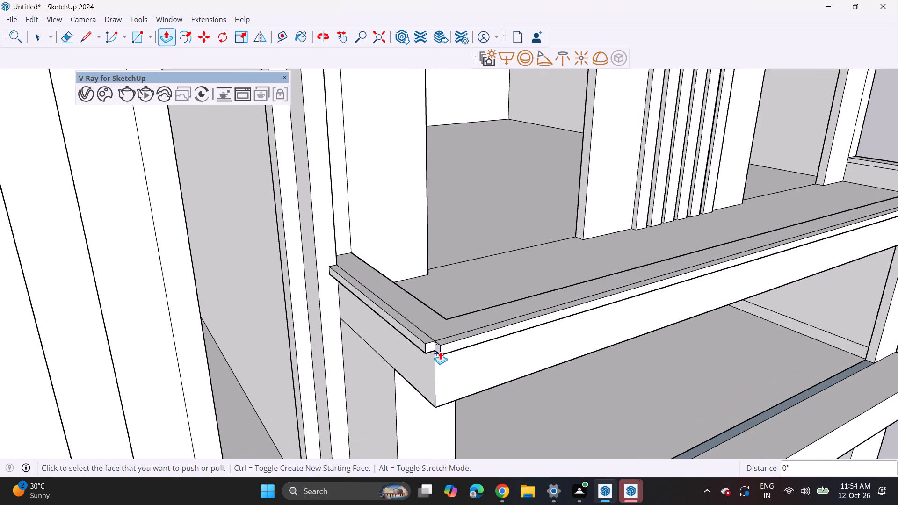
double_click(440, 352)
Extend the front cap band at the full-width balcony's opposite corner and project the cap outward along that outer end.
scroll(496, 328, down, 5)
shift+middle_drag(518, 317, 168, 302)
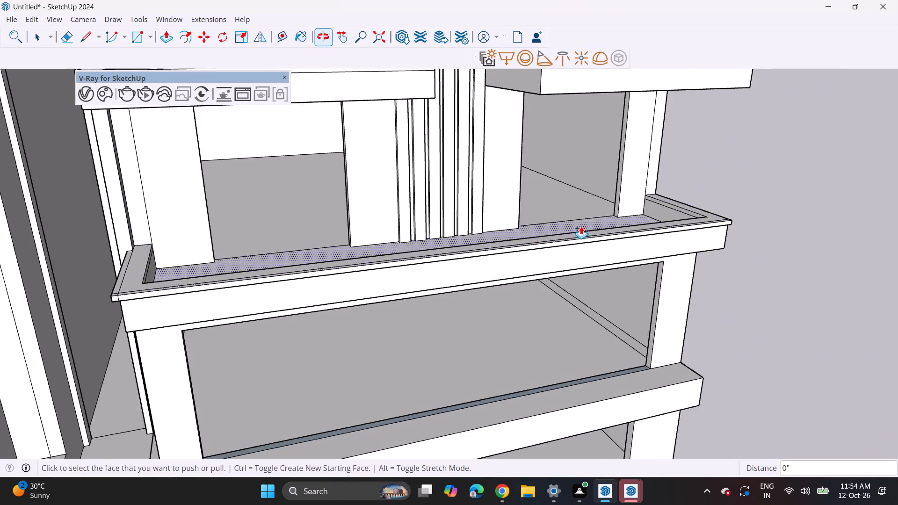
middle_drag(581, 226, 398, 240)
shift+middle_drag(629, 285, 393, 252)
scroll(472, 269, up, 4)
scroll(431, 260, up, 3)
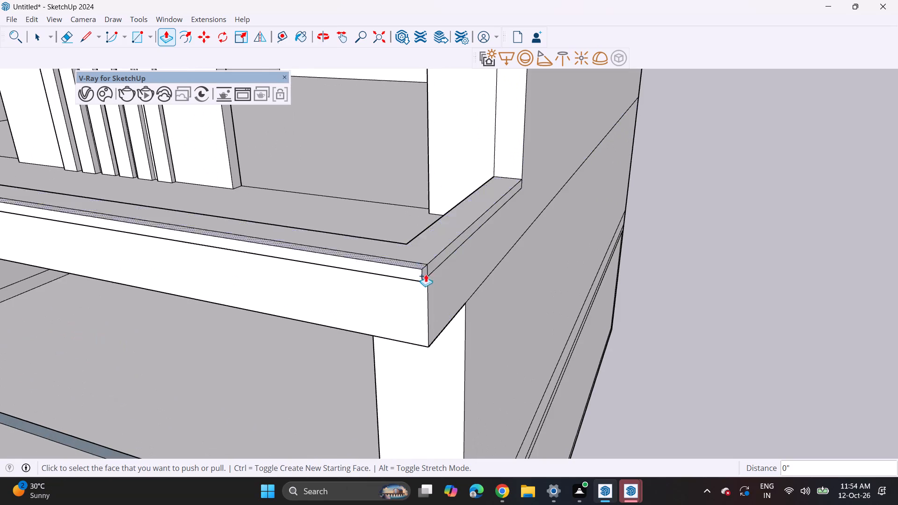
click(424, 276)
click(432, 273)
double_click(439, 260)
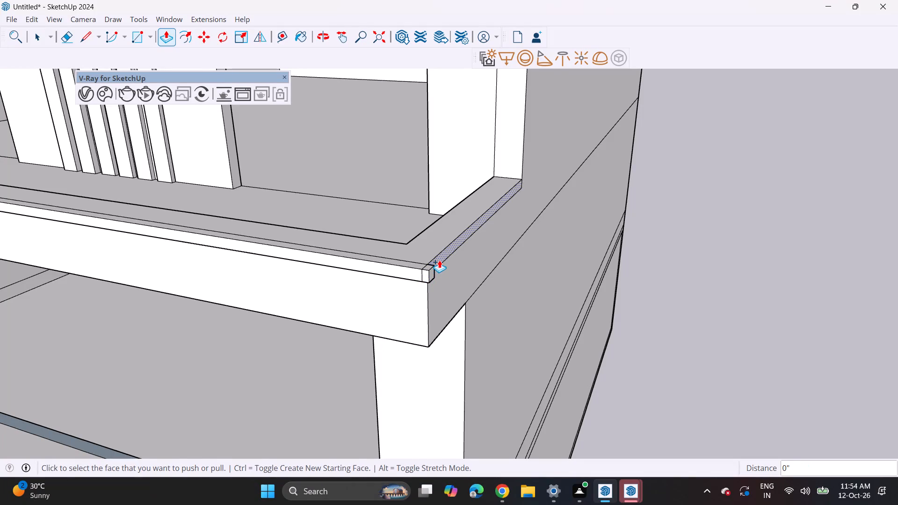
Project the cap band outward on the short balcony above, at the building's outer corner, along its front and outer side, filling the corner.
scroll(394, 215, down, 9)
shift+middle_drag(322, 183, 397, 307)
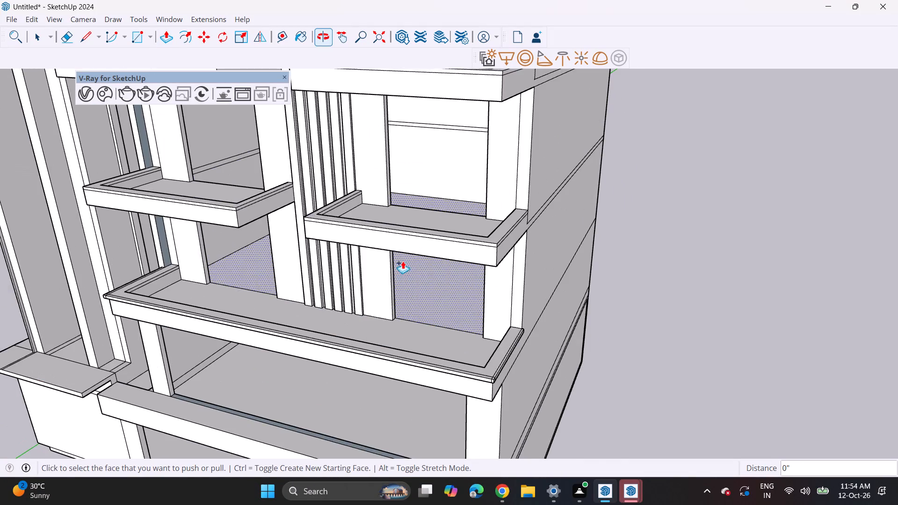
scroll(434, 223, up, 7)
double_click(441, 247)
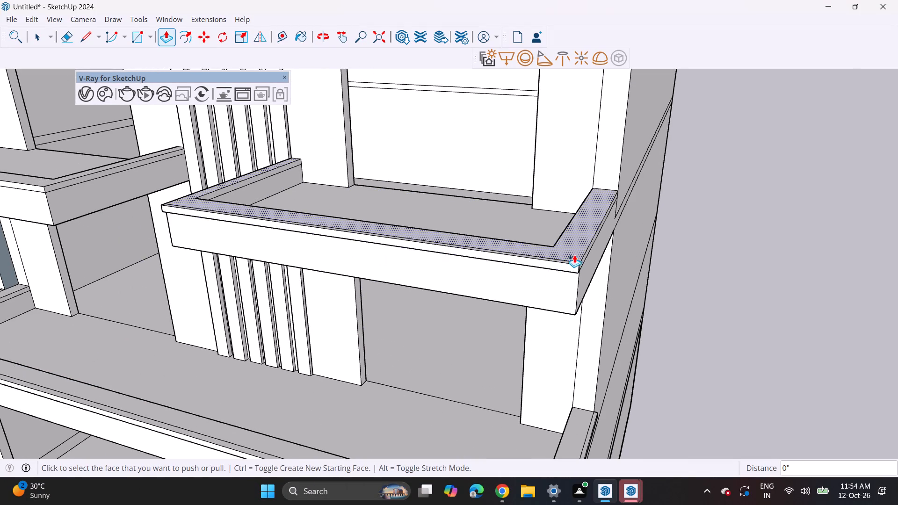
middle_drag(576, 255, 489, 235)
scroll(496, 262, up, 4)
double_click(454, 240)
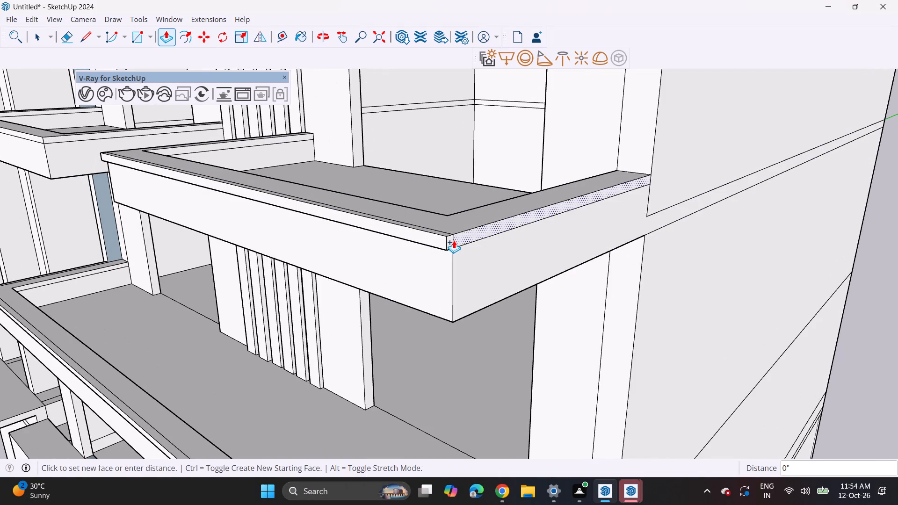
double_click(452, 243)
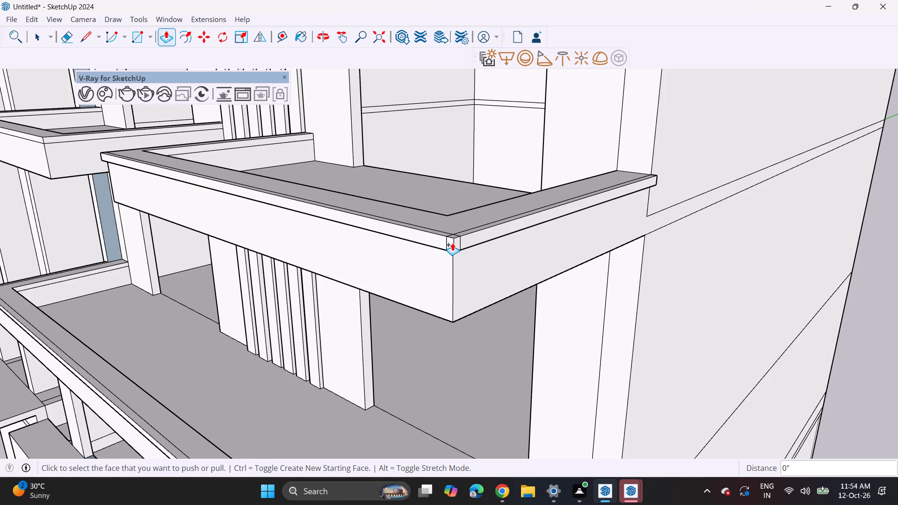
Project the outer-corner short balcony's cap band outward along its rib-side end by the previous push/pull distance, filling the front corner.
middle_drag(366, 244, 572, 216)
shift+scroll(130, 186, up, 1)
shift+middle_drag(130, 186, 495, 207)
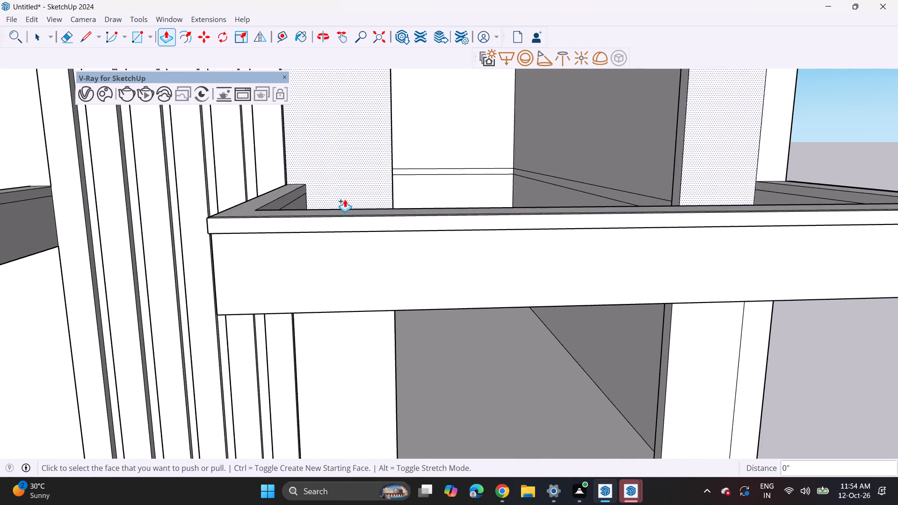
middle_drag(333, 199, 536, 209)
double_click(509, 235)
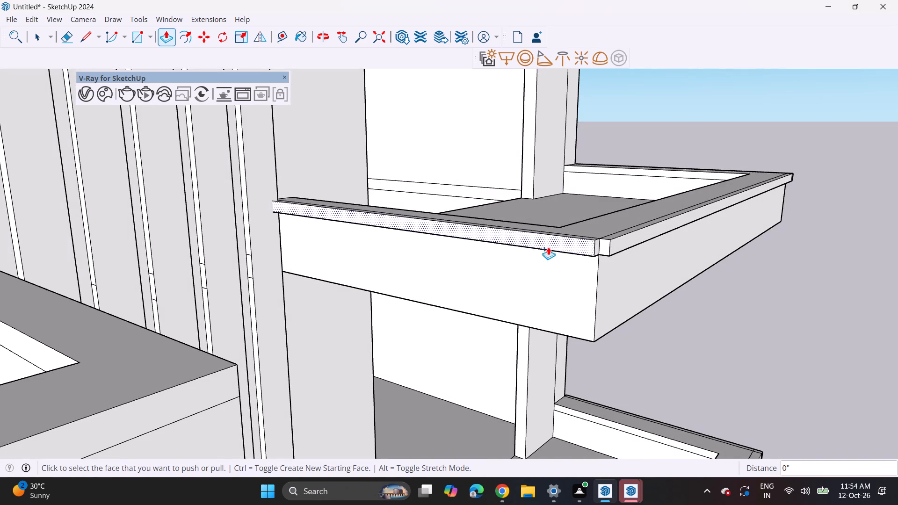
double_click(604, 249)
On the same-floor short balcony across the vertical ribs, project the cap band along the rib-side end and front, filling the corner between them.
middle_drag(554, 270, 364, 252)
double_click(108, 214)
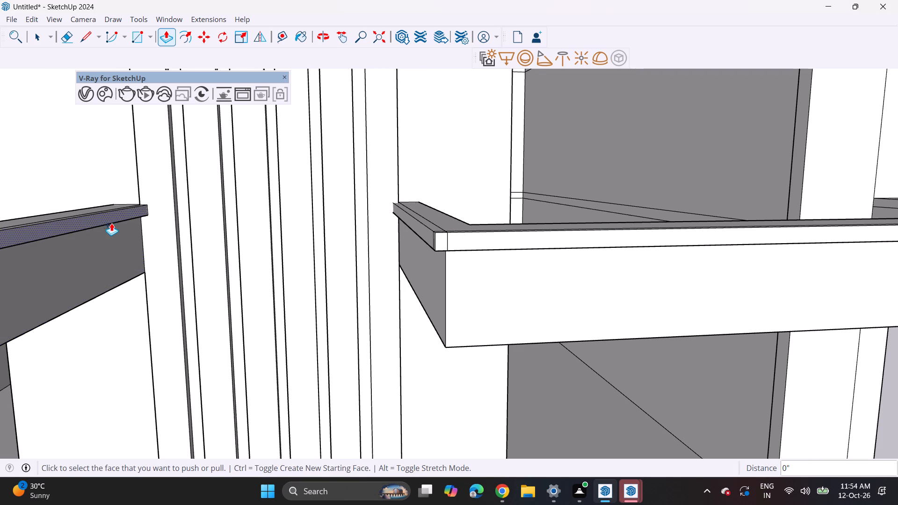
middle_drag(108, 222, 503, 210)
double_click(506, 252)
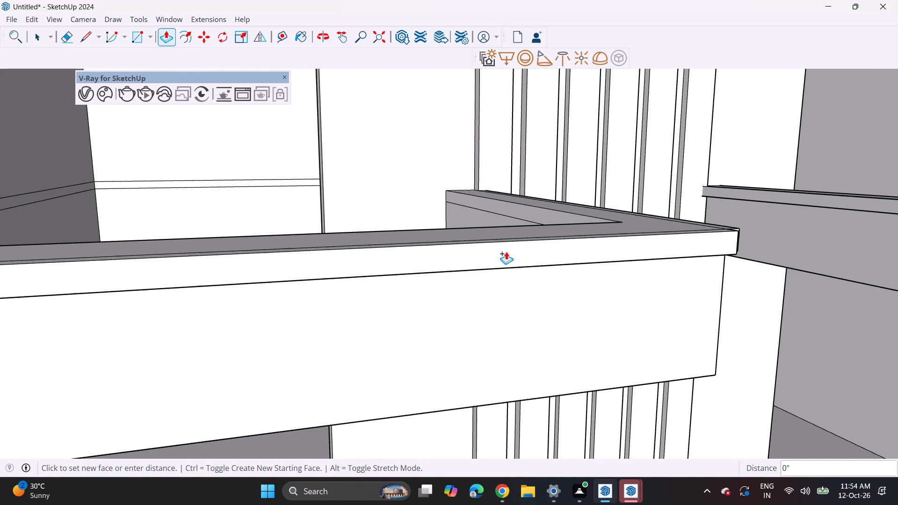
middle_drag(651, 254, 458, 261)
double_click(717, 289)
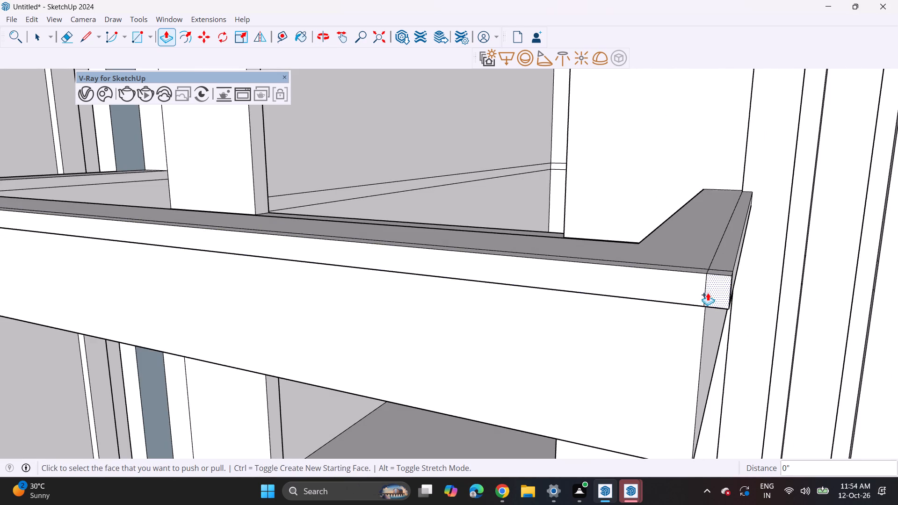
Project that balcony's cap band outward along its recess-side end, and extend the corner piece 1 3/4" to close the gap.
middle_drag(372, 256, 790, 253)
middle_drag(104, 241, 635, 252)
middle_drag(393, 233, 554, 265)
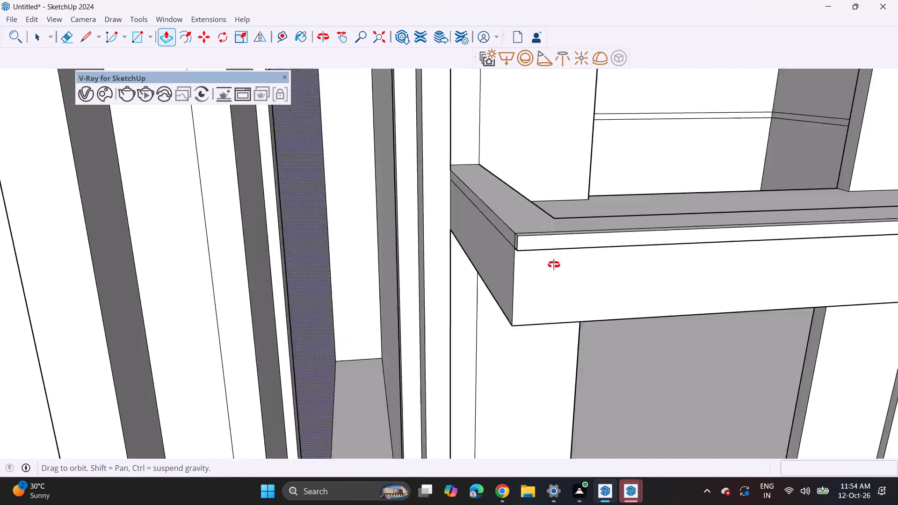
middle_drag(554, 265, 596, 256)
double_click(581, 229)
double_click(605, 233)
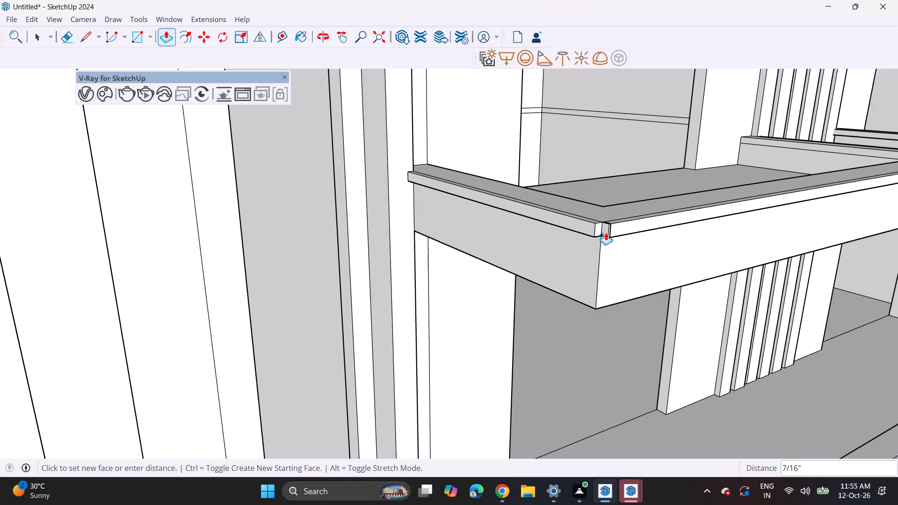
key(ctrl+z)
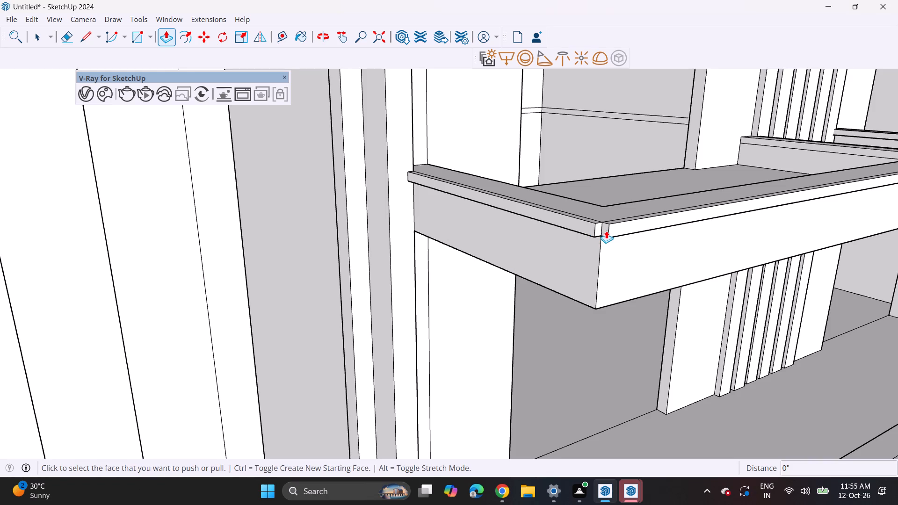
click(603, 232)
click(597, 234)
On the next floor's inner short balcony, project the cap band outward along the rib-side end, front and recess-side end, repeating the 1 3/4" distance.
middle_drag(617, 225, 477, 246)
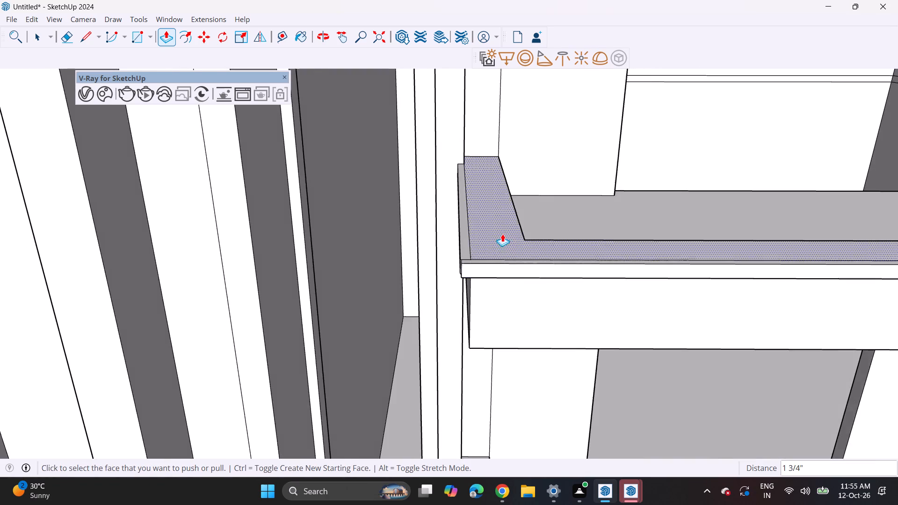
scroll(502, 234, down, 12)
shift+middle_drag(625, 240, 386, 288)
middle_drag(419, 272, 317, 343)
scroll(390, 223, up, 4)
scroll(402, 180, up, 2)
middle_drag(372, 194, 325, 227)
scroll(338, 208, up, 3)
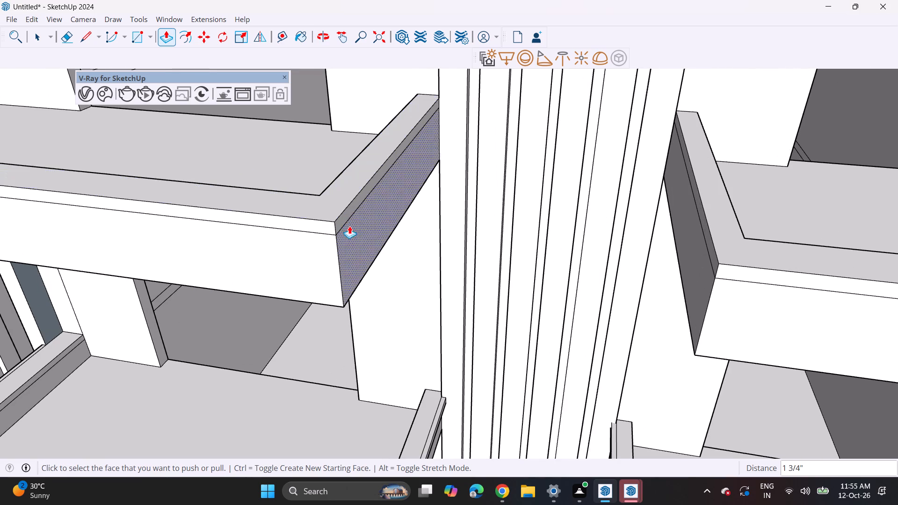
double_click(345, 219)
double_click(332, 227)
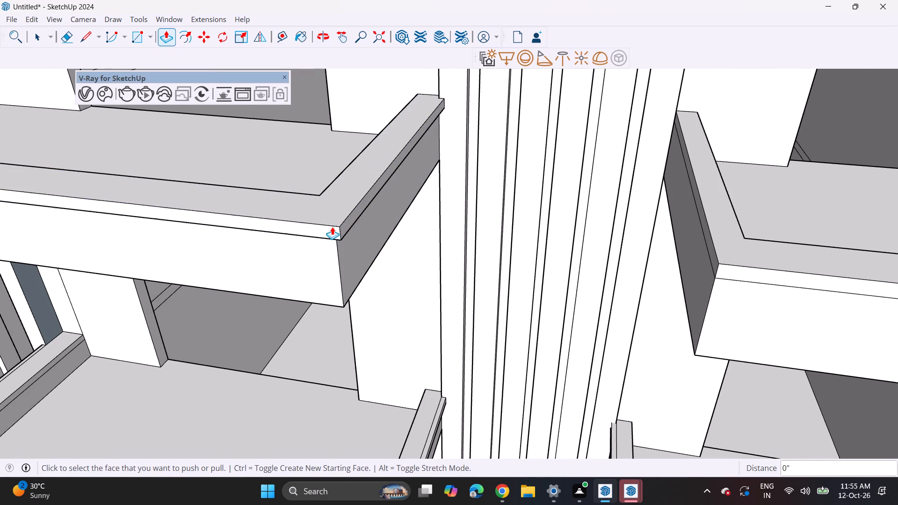
scroll(292, 249, down, 2)
shift+middle_drag(272, 259, 808, 243)
middle_drag(214, 215, 458, 210)
double_click(416, 205)
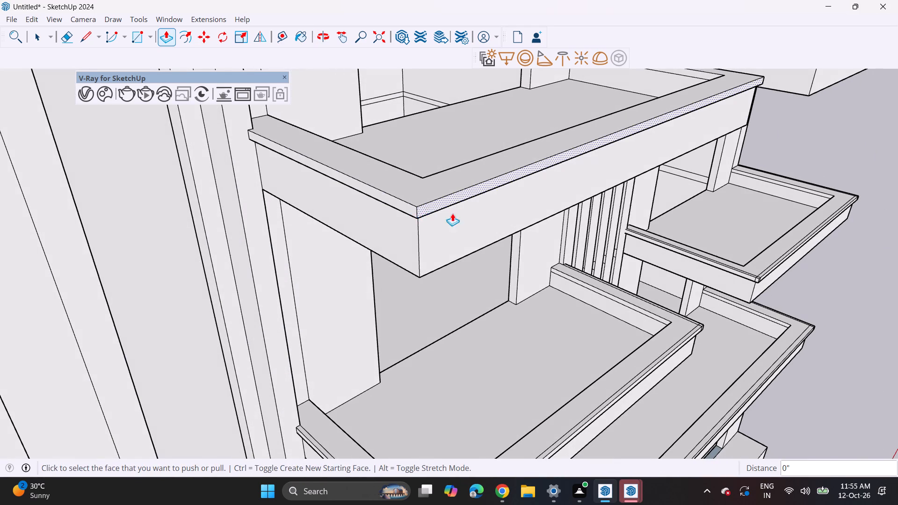
On the same floor's outer-corner balcony, project the cap band outward along the front, rib-side end and outer end by the same distance.
middle_drag(454, 224, 332, 160)
middle_drag(564, 165, 0, 275)
middle_drag(461, 235, 256, 236)
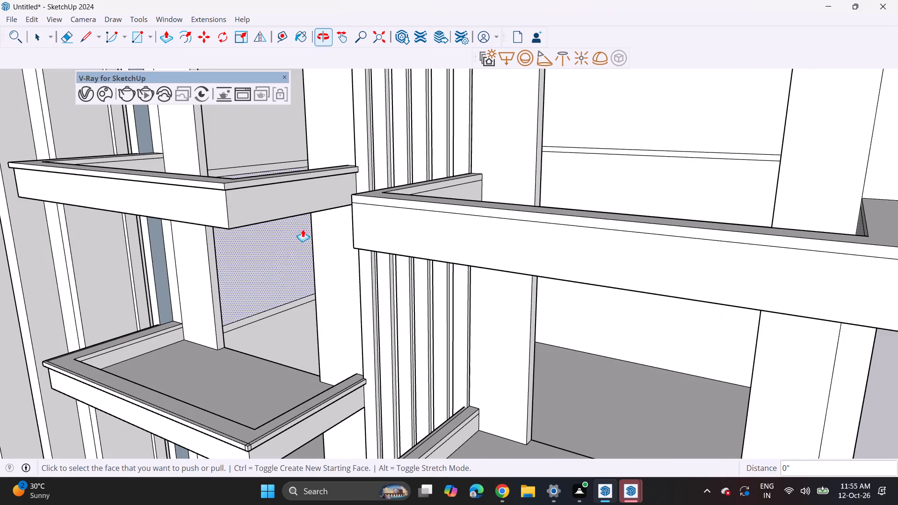
double_click(382, 202)
middle_drag(327, 217, 498, 210)
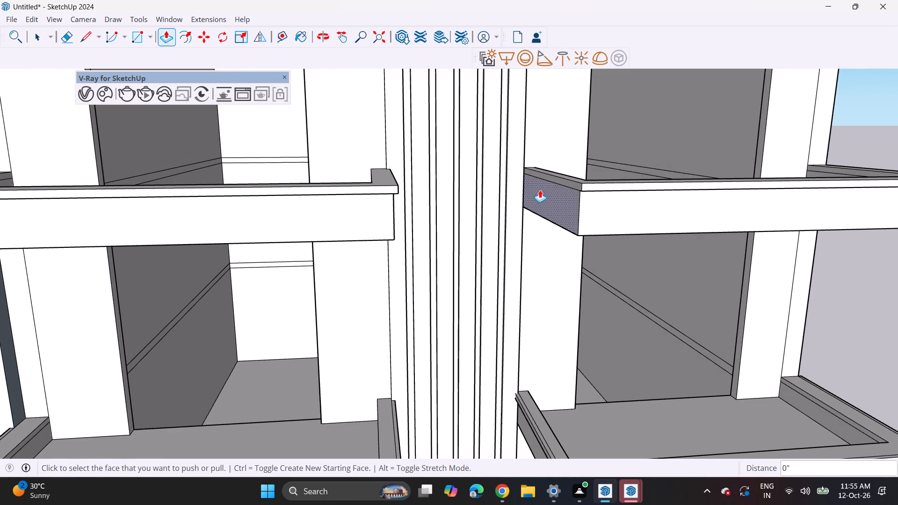
double_click(566, 180)
shift+middle_drag(730, 184, 275, 245)
middle_drag(349, 234, 189, 252)
scroll(307, 243, up, 1)
double_click(456, 267)
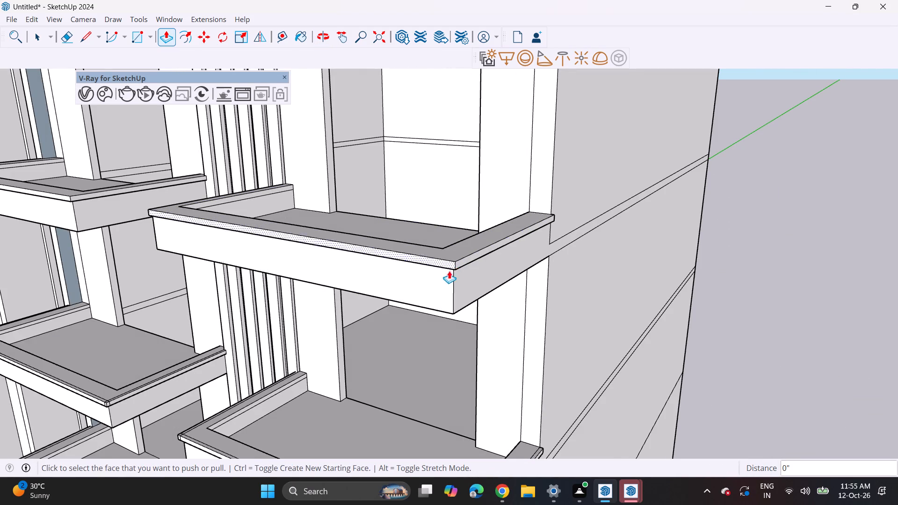
Project the cap band outward on the top outer-corner balcony along its outer end and front, and try its rib-side end.
scroll(435, 272, down, 10)
shift+middle_drag(410, 206, 389, 313)
scroll(412, 300, up, 3)
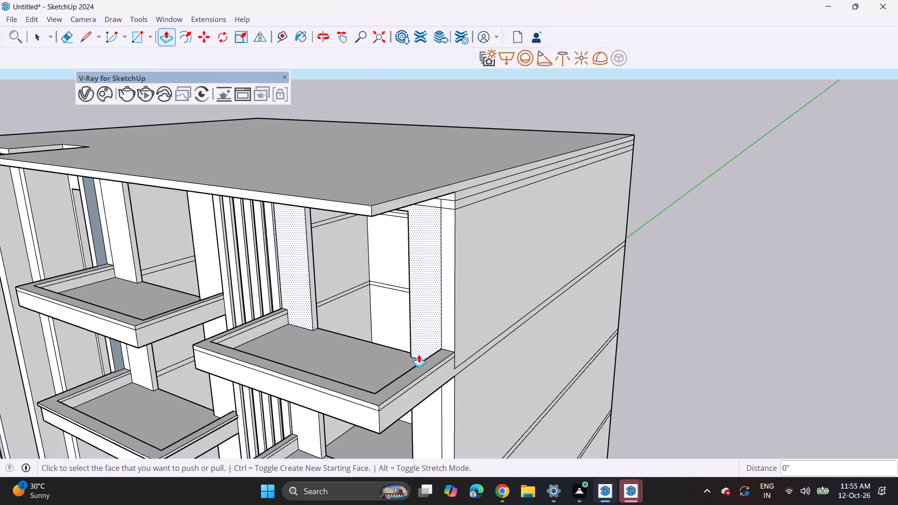
scroll(420, 360, up, 4)
double_click(421, 392)
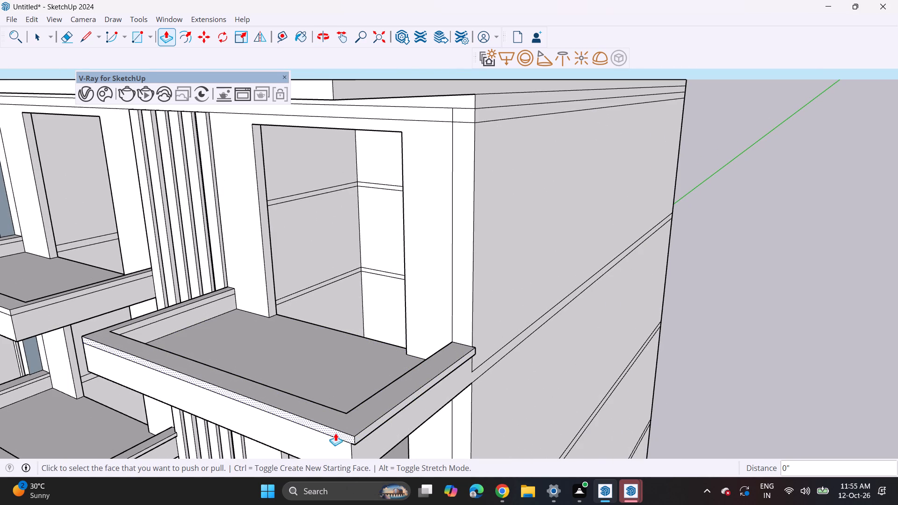
double_click(335, 433)
middle_drag(248, 400, 567, 341)
middle_drag(368, 291, 624, 289)
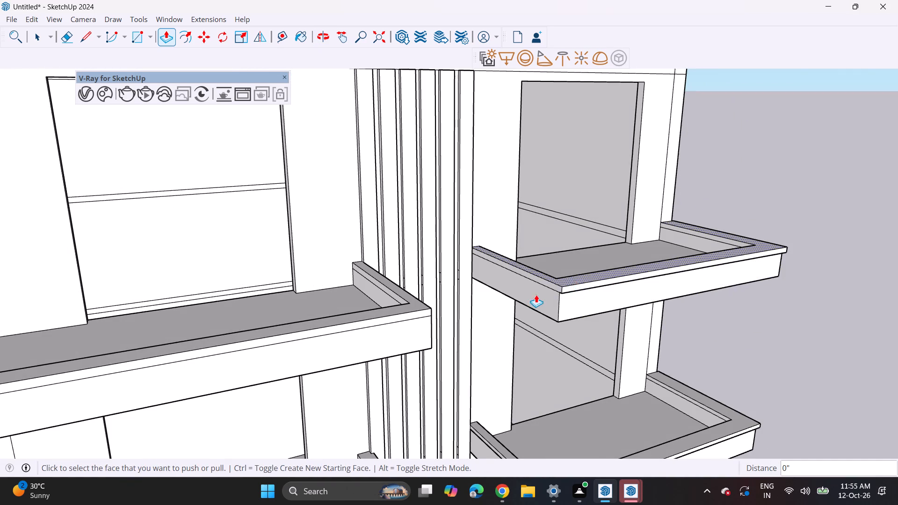
double_click(548, 284)
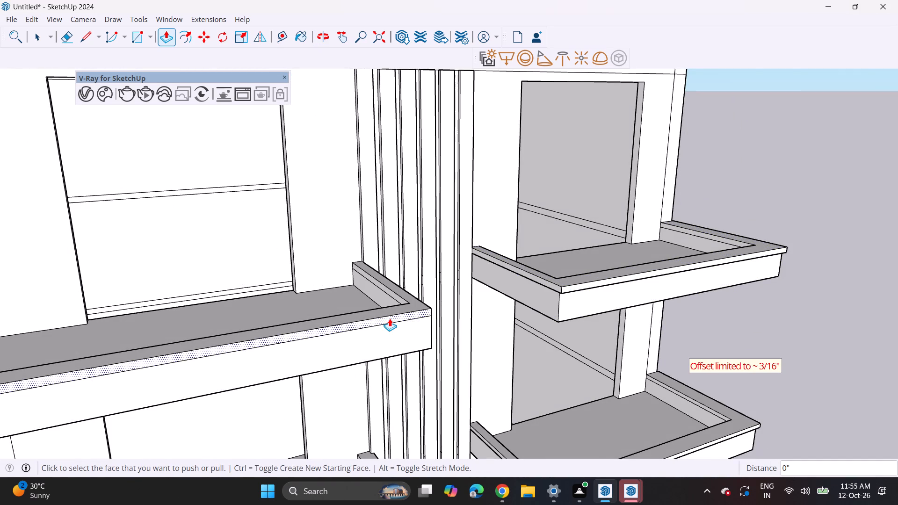
Project the cap band outward along the front and rib-side end of the top-floor inner balcony by the previous distance.
double_click(390, 318)
middle_drag(478, 310, 347, 301)
scroll(311, 289, up, 3)
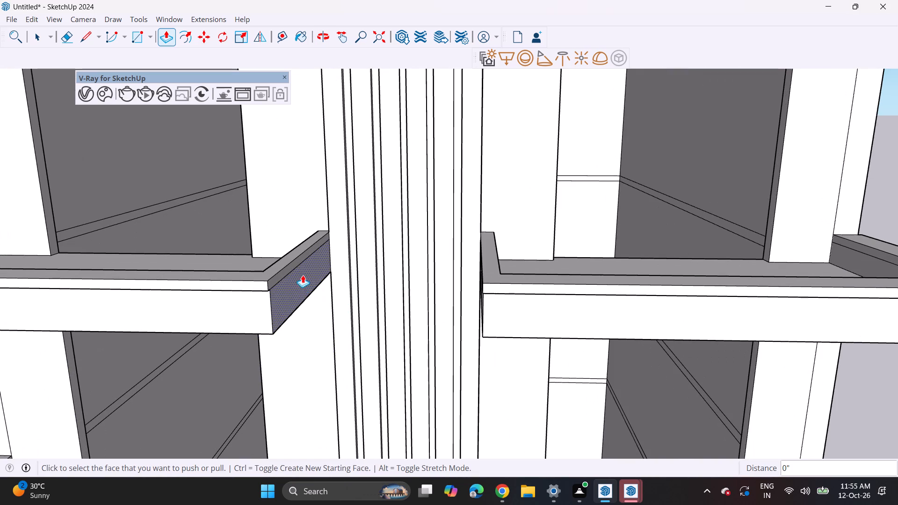
double_click(283, 270)
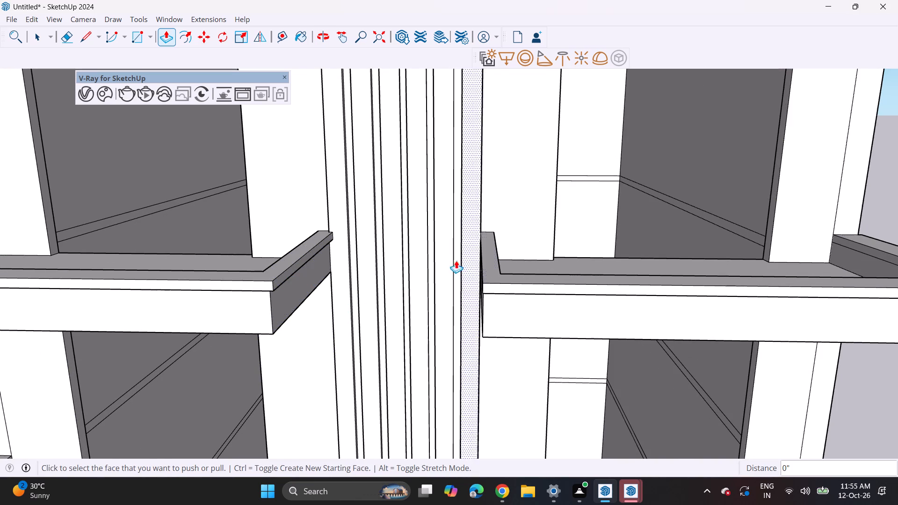
Push/pull the cap band at the top outer-corner balcony's rib-side end outward 1 7/8".
middle_drag(486, 274, 521, 286)
scroll(516, 285, up, 3)
click(511, 290)
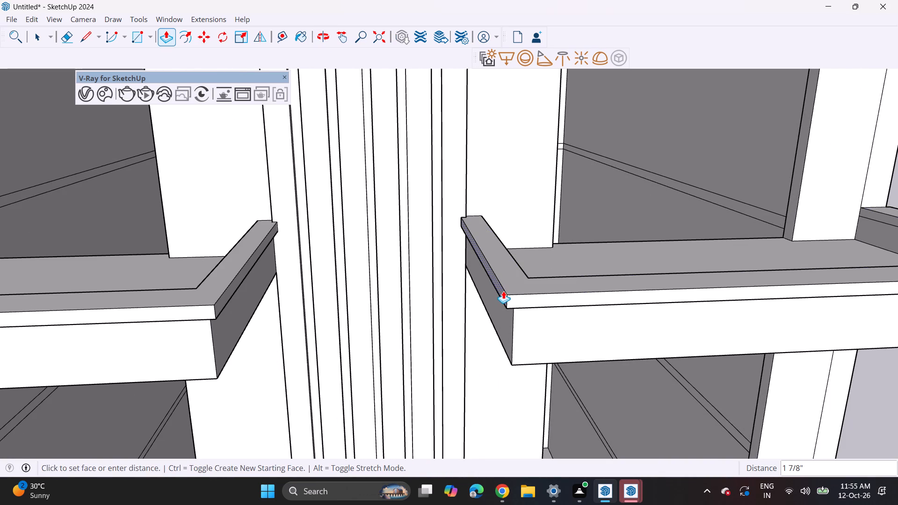
click(503, 291)
Project the cap band outward along the recess-side end of the top-floor inner balcony by the previous distance.
middle_drag(420, 310, 413, 279)
scroll(339, 275, down, 3)
shift+middle_drag(249, 292, 521, 245)
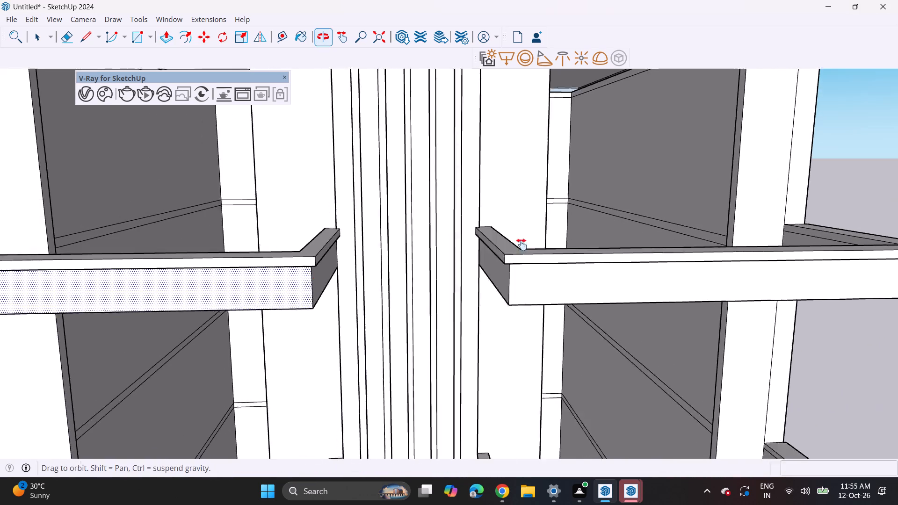
shift+middle_drag(521, 245, 624, 245)
middle_drag(268, 260, 547, 246)
middle_drag(326, 241, 422, 265)
double_click(464, 245)
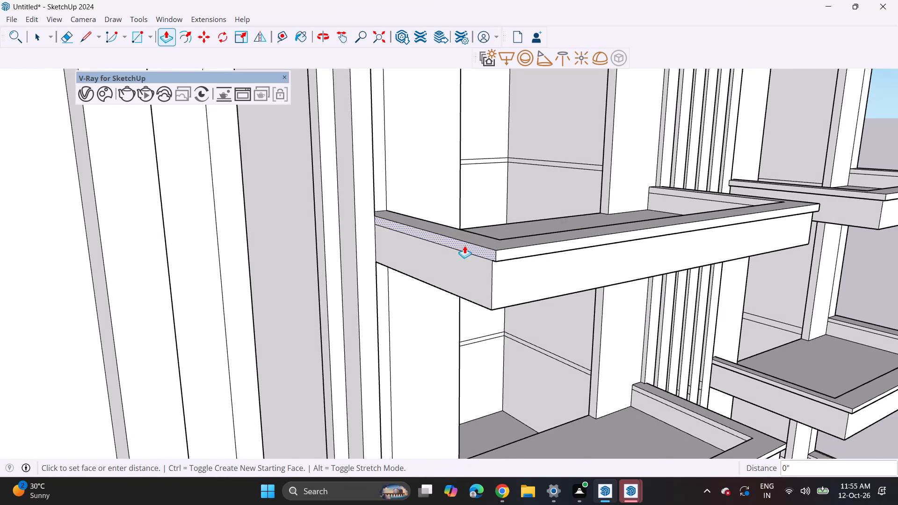
Draw a line about 37' long across the roof overhang's underside, parallel to and just behind its front edge.
middle_drag(532, 262, 441, 220)
scroll(427, 222, down, 10)
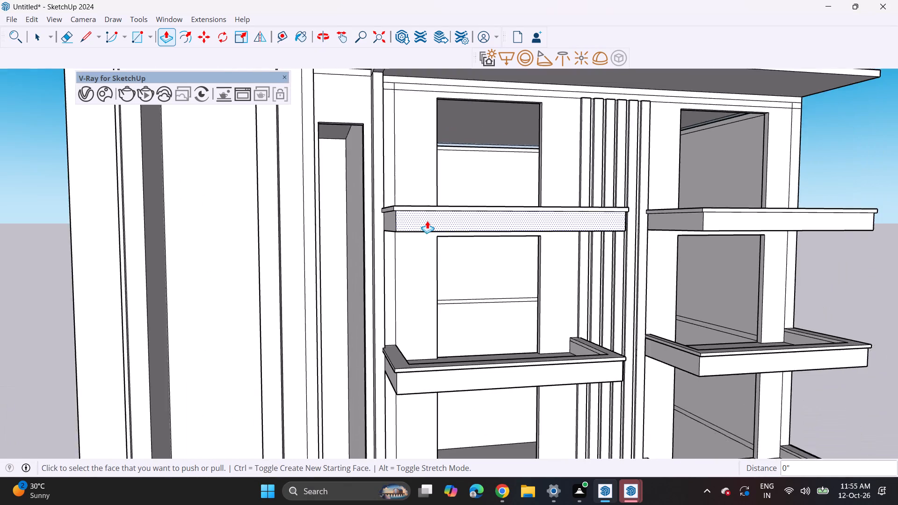
scroll(427, 221, down, 6)
middle_drag(459, 235, 425, 227)
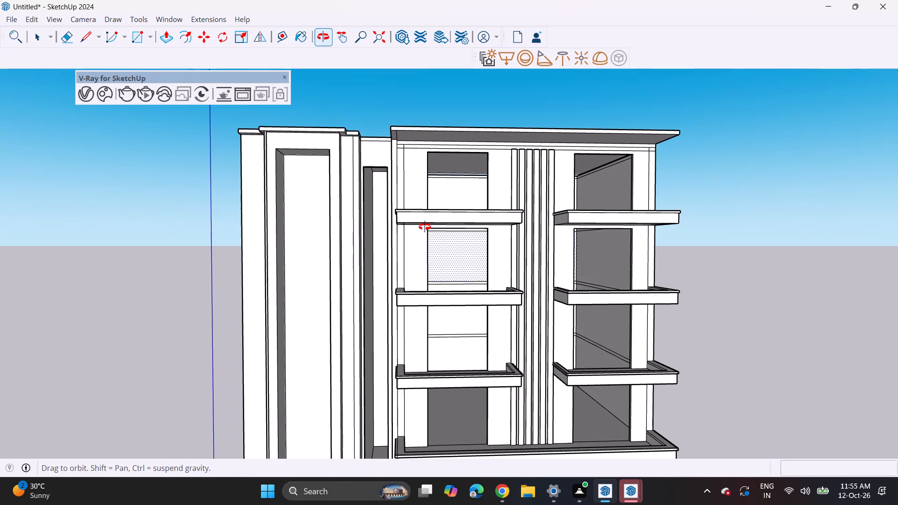
middle_drag(425, 227, 420, 223)
middle_click(390, 221)
middle_click(390, 221)
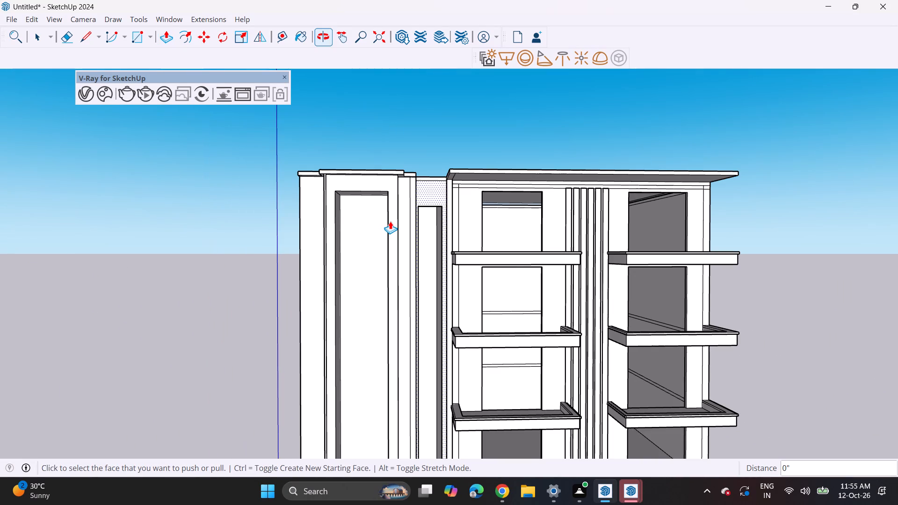
scroll(381, 187, down, 3)
middle_drag(478, 183, 466, 112)
scroll(466, 112, up, 1)
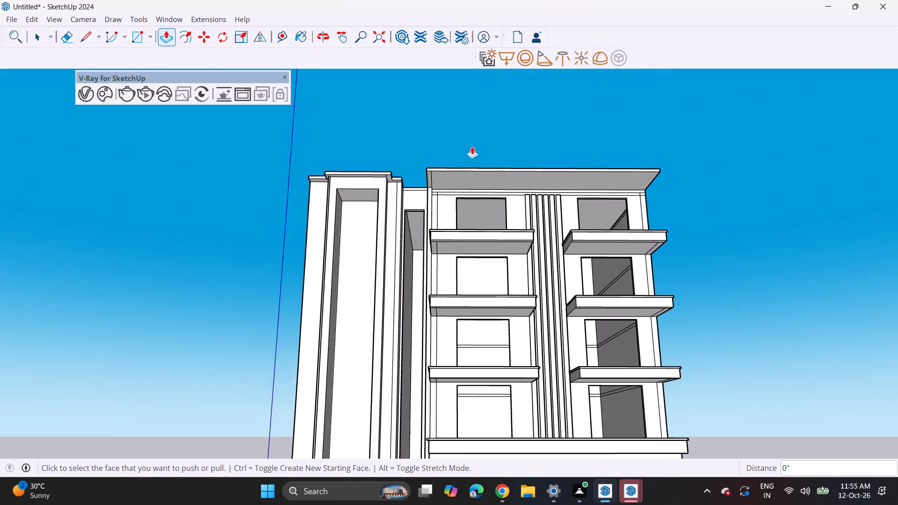
scroll(472, 147, up, 7)
click(93, 37)
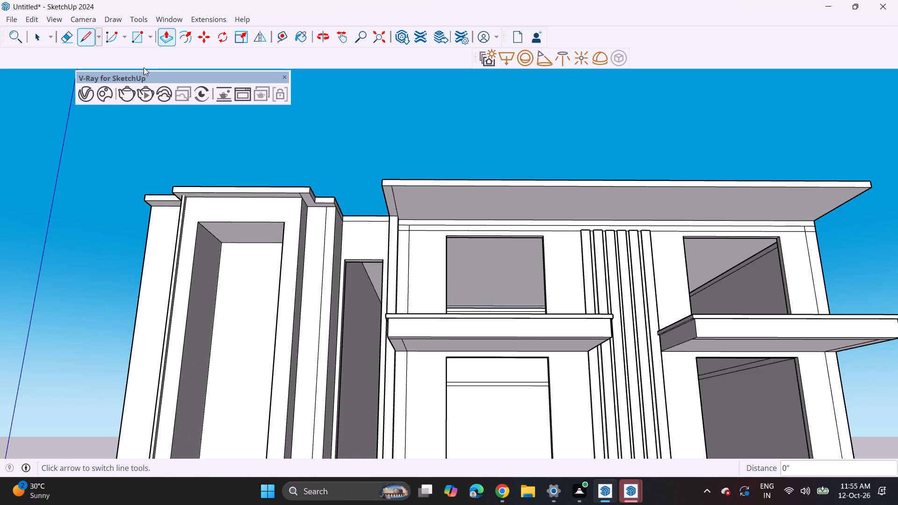
click(384, 193)
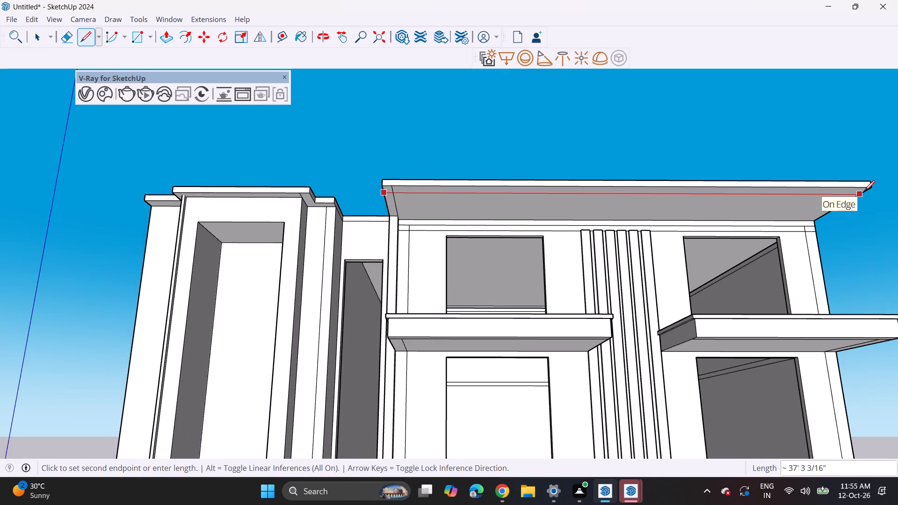
click(864, 191)
Push/pull the roof overhang's front underside strip down 8 3/8", and lower the recess-side corner piece and end strip by the same distance.
click(169, 31)
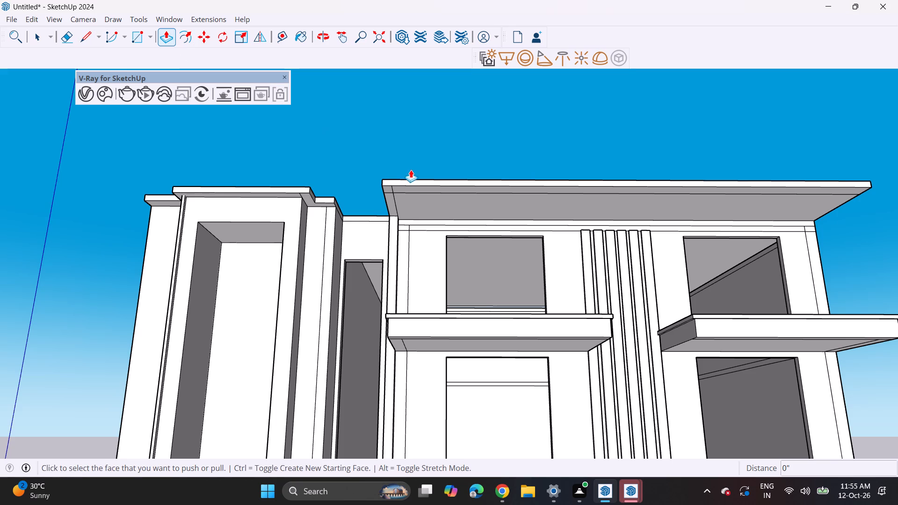
click(425, 191)
click(423, 200)
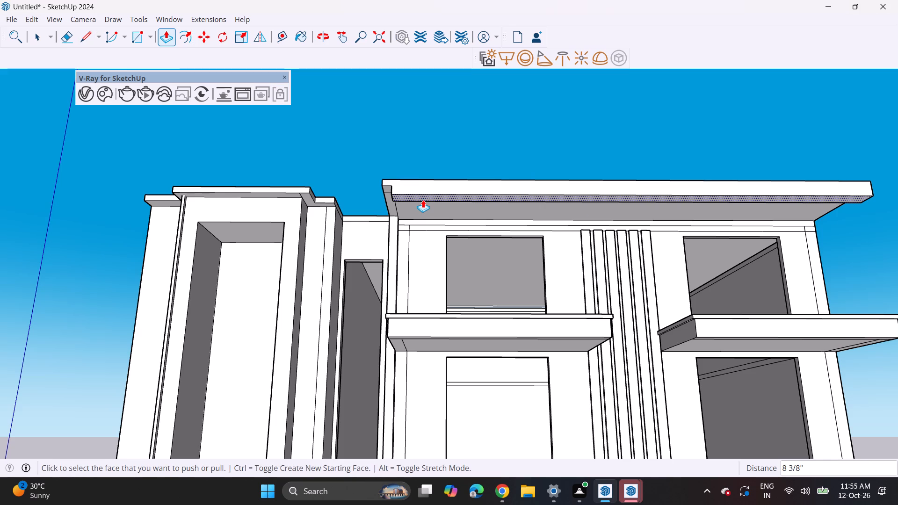
double_click(384, 192)
double_click(391, 204)
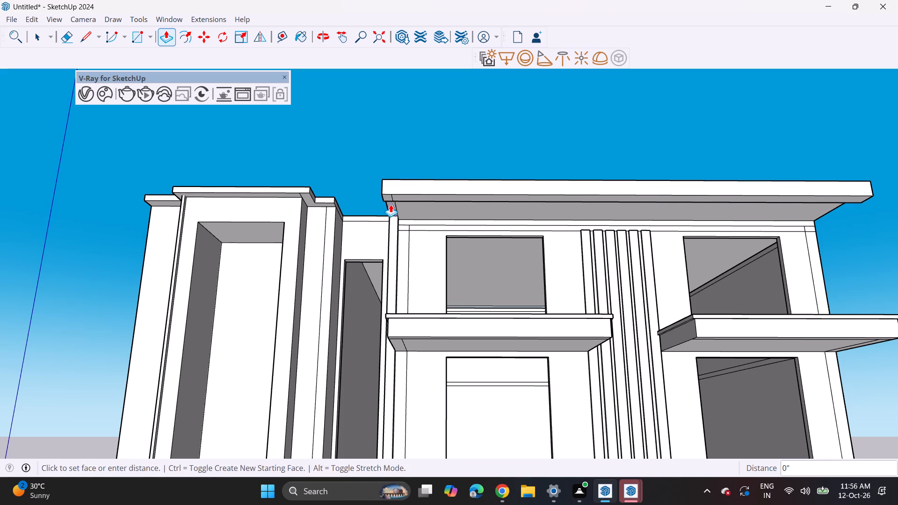
Draw a line about 7' long across the roof overhang's underside at its outer end, from the wall corner to the lowered front strip.
shift+middle_drag(521, 207, 180, 217)
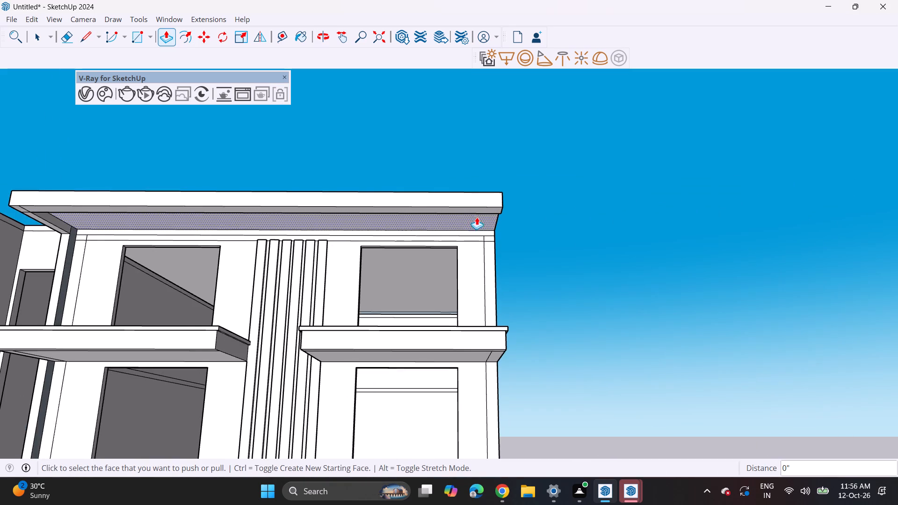
middle_drag(477, 218, 401, 197)
drag(83, 39, 92, 39)
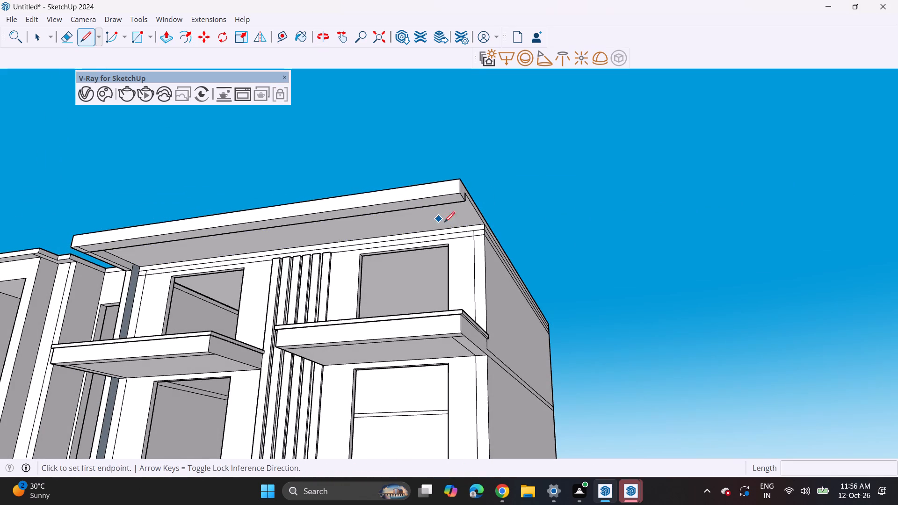
click(472, 224)
middle_drag(458, 224, 220, 154)
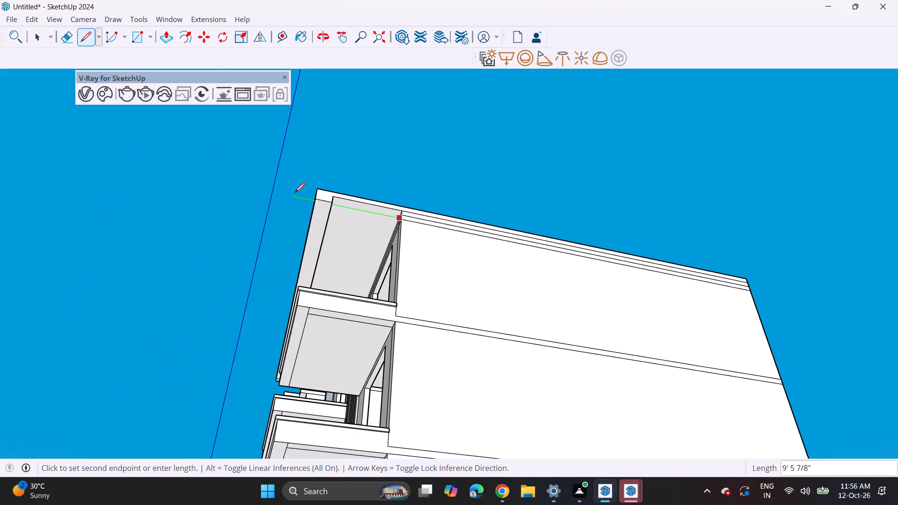
middle_drag(295, 193, 1, 289)
scroll(0, 288, up, 1)
scroll(297, 308, up, 7)
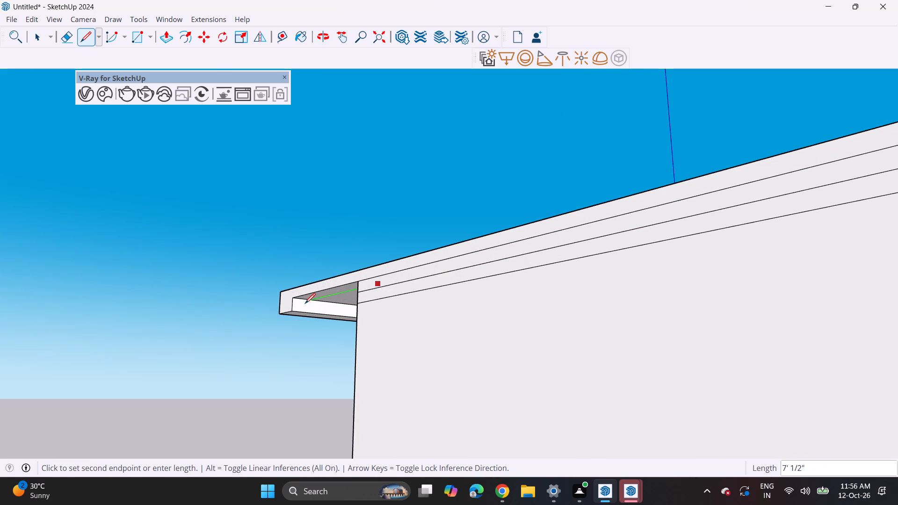
click(306, 302)
middle_drag(303, 303, 352, 238)
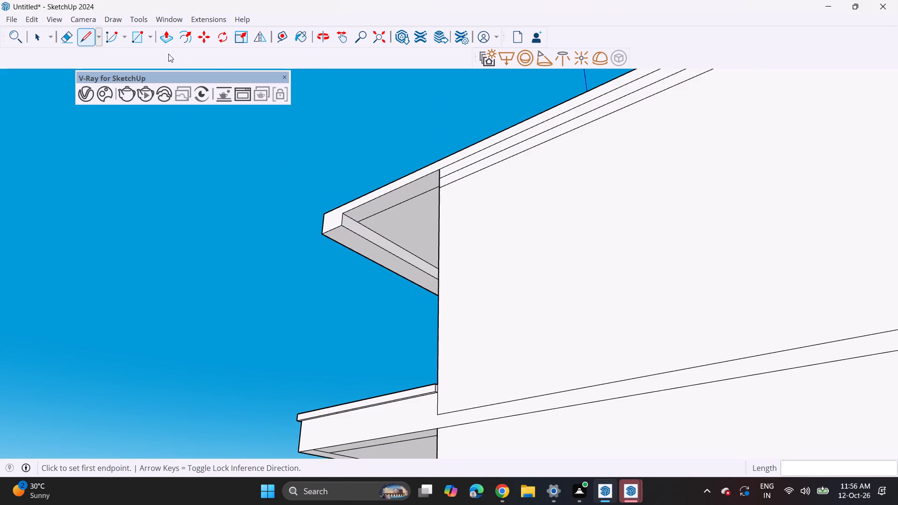
Push/pull the overhang's outer-end underside strip down 8 3/8", level with the lowered front strip.
drag(168, 34, 211, 56)
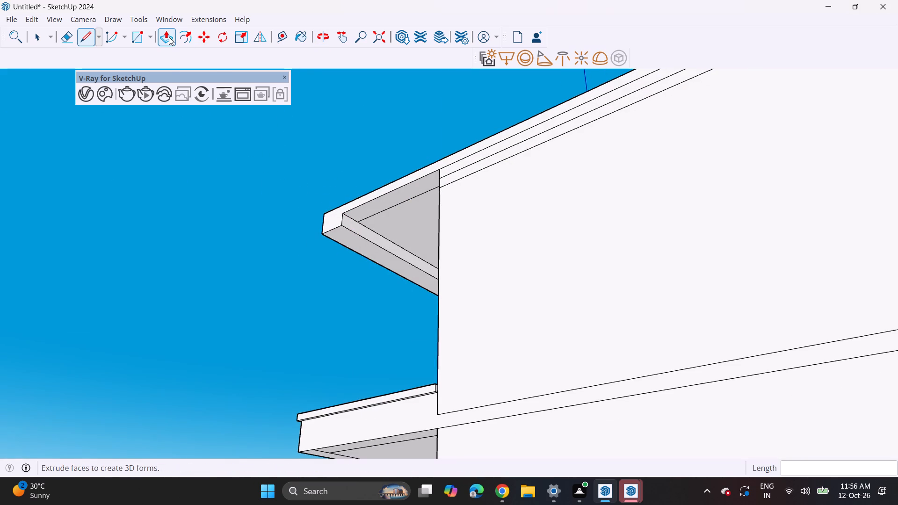
click(169, 37)
click(393, 198)
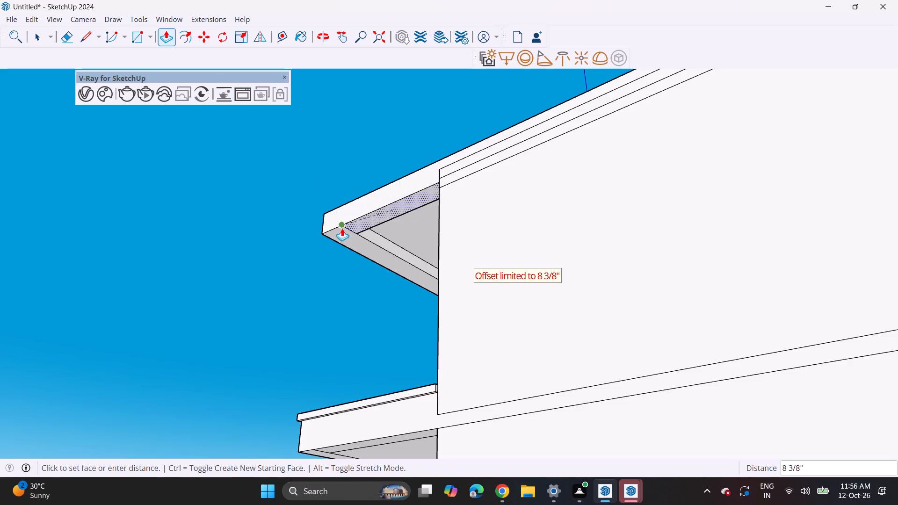
click(340, 228)
Erase the upper horizontal line on the wall below the roof overhang, and the lower line's stretch on the recess side of the ribs.
middle_drag(348, 214, 885, 211)
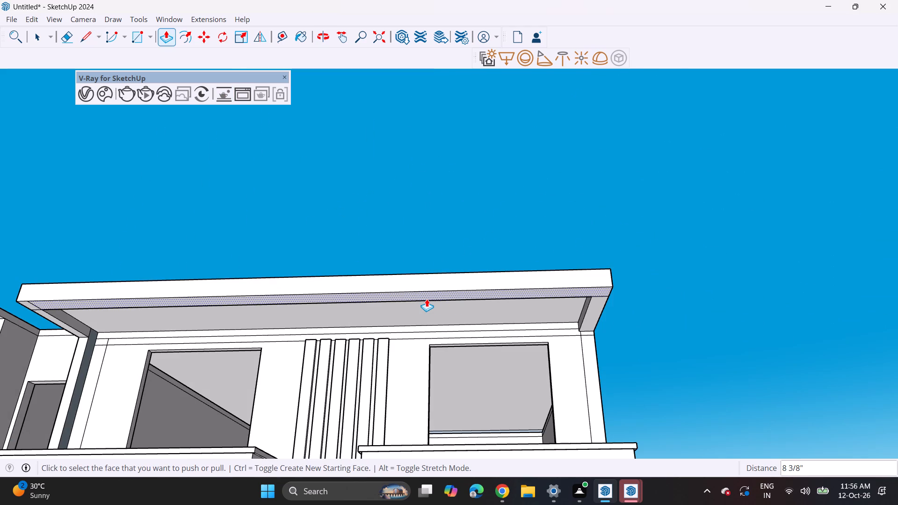
scroll(427, 299, down, 4)
middle_drag(363, 324, 381, 383)
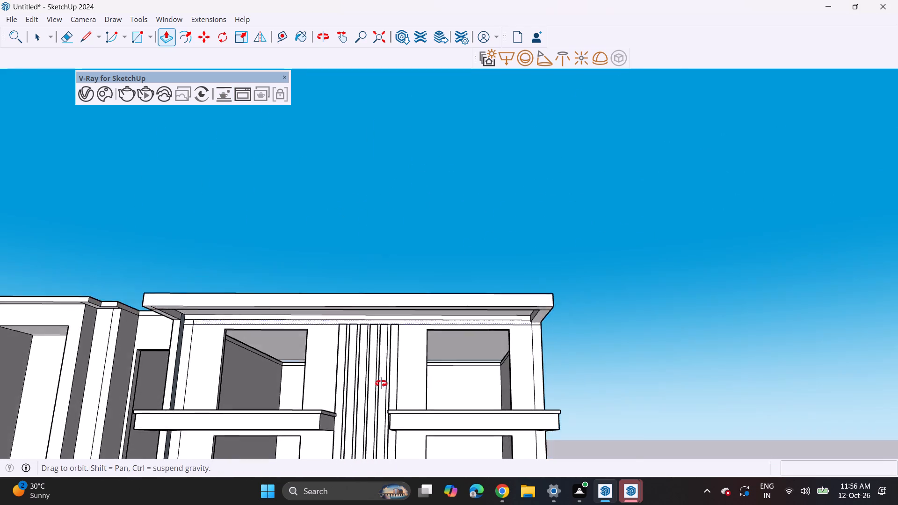
middle_drag(381, 383, 381, 386)
scroll(353, 309, up, 7)
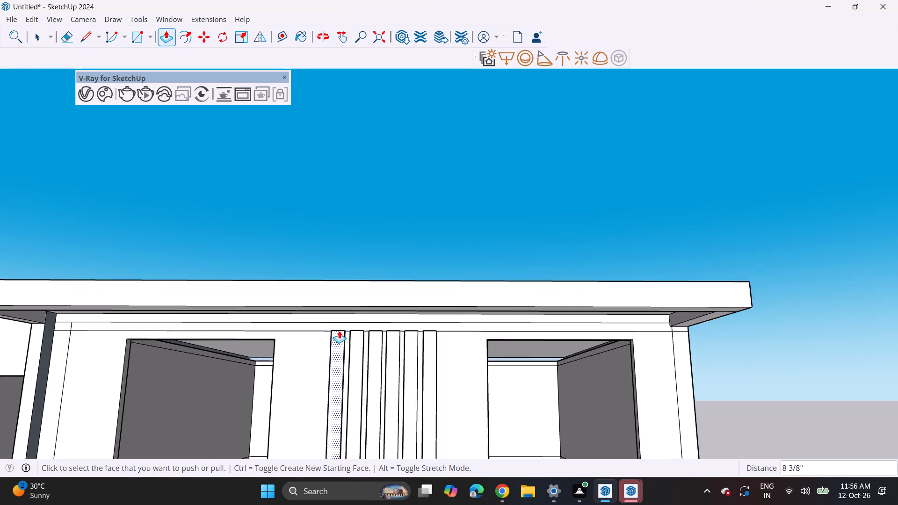
scroll(339, 331, up, 13)
middle_drag(338, 325, 369, 343)
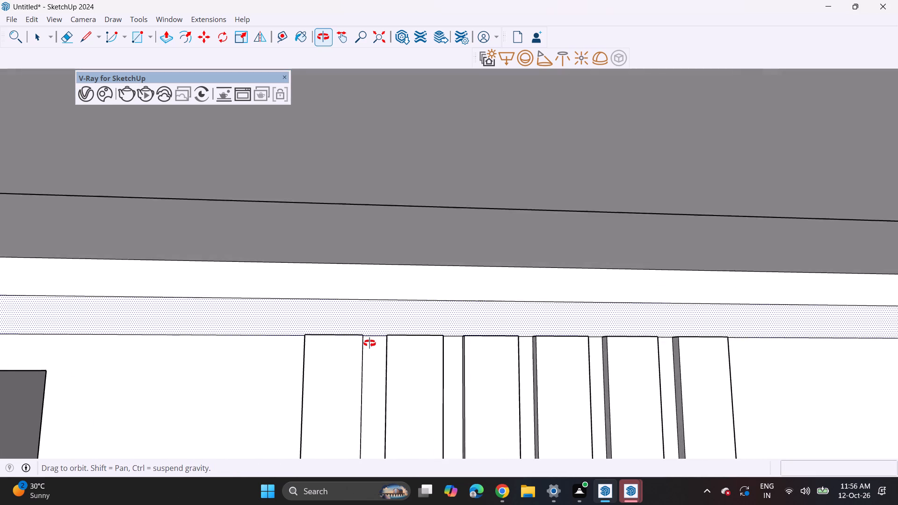
middle_drag(369, 343, 375, 353)
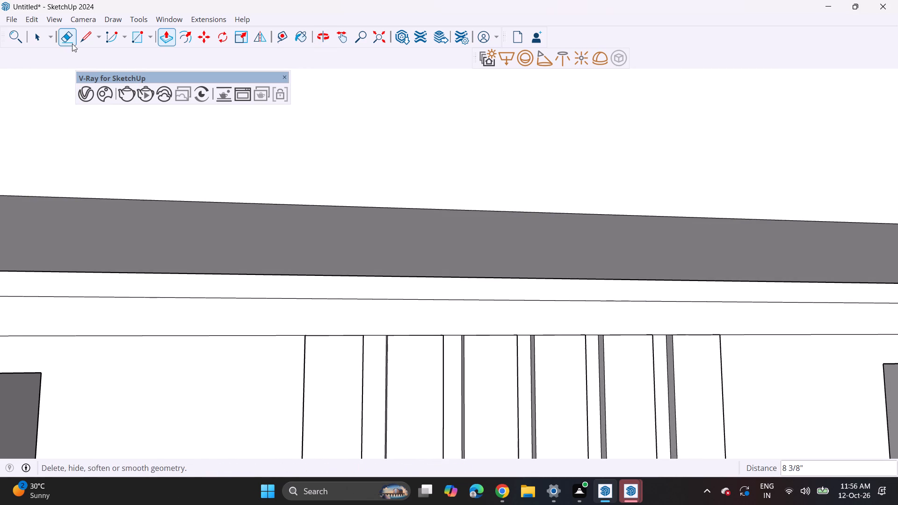
click(72, 43)
drag(211, 295, 215, 305)
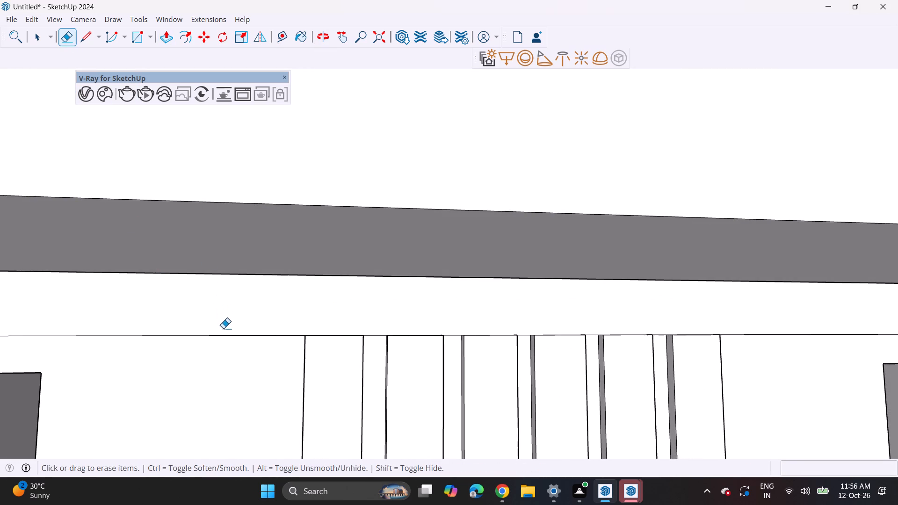
drag(223, 329, 223, 334)
drag(245, 328, 247, 343)
Erase the remaining segments of the lower wall line between the vertical ribs and across the outer-corner bay.
middle_drag(317, 343, 355, 325)
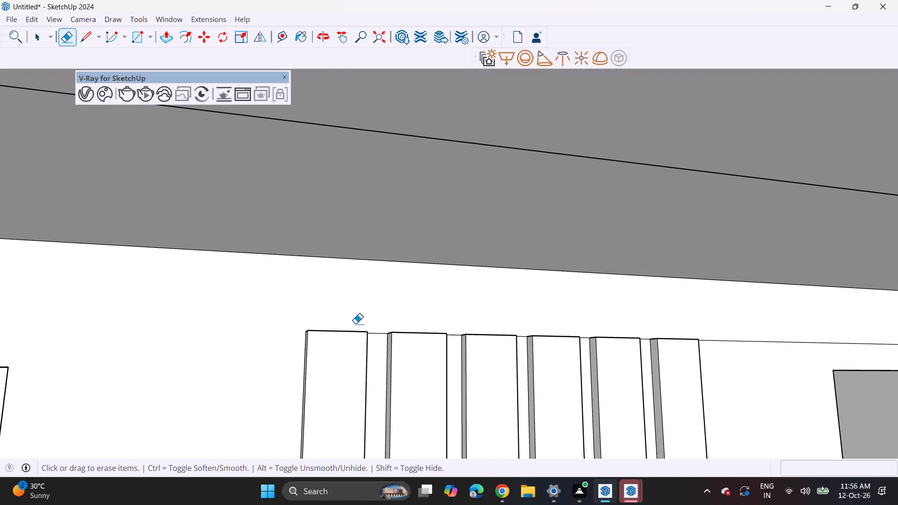
click(379, 333)
click(456, 336)
click(525, 335)
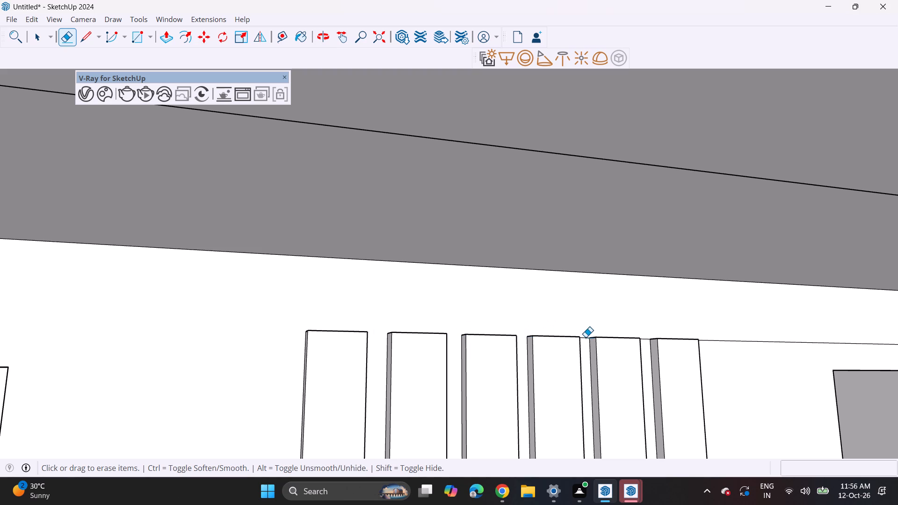
click(586, 337)
click(647, 340)
click(704, 339)
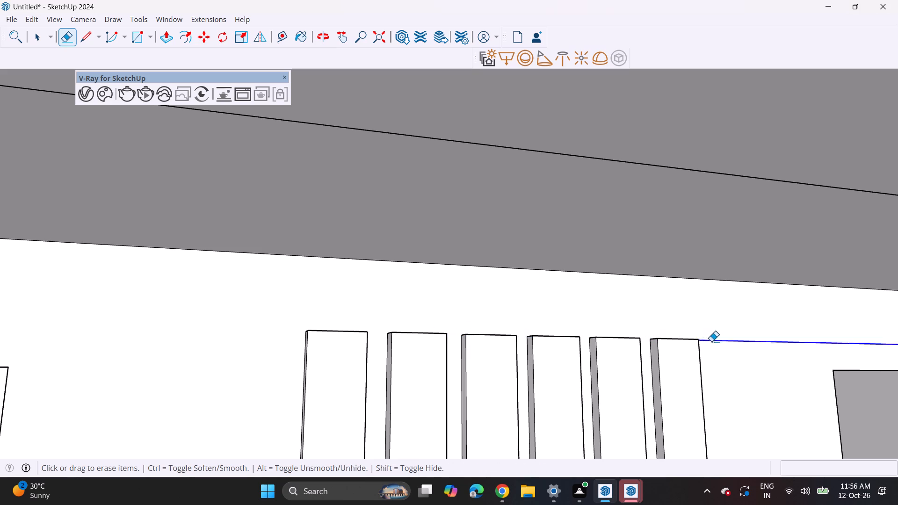
Push/pull the top of the vertical rib nearest the recess up to the underside of the roof overhang.
middle_drag(447, 287, 477, 281)
scroll(399, 309, up, 3)
middle_drag(372, 316, 382, 343)
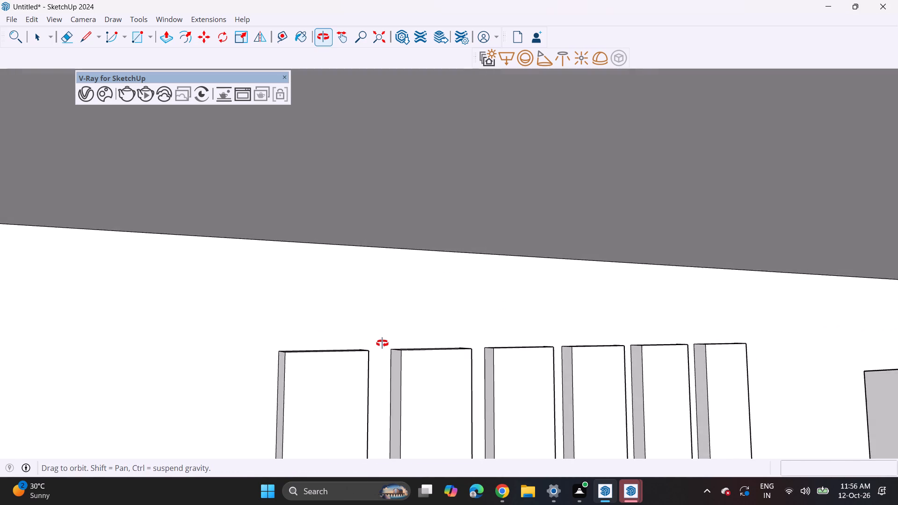
middle_drag(382, 343, 401, 353)
scroll(359, 346, up, 2)
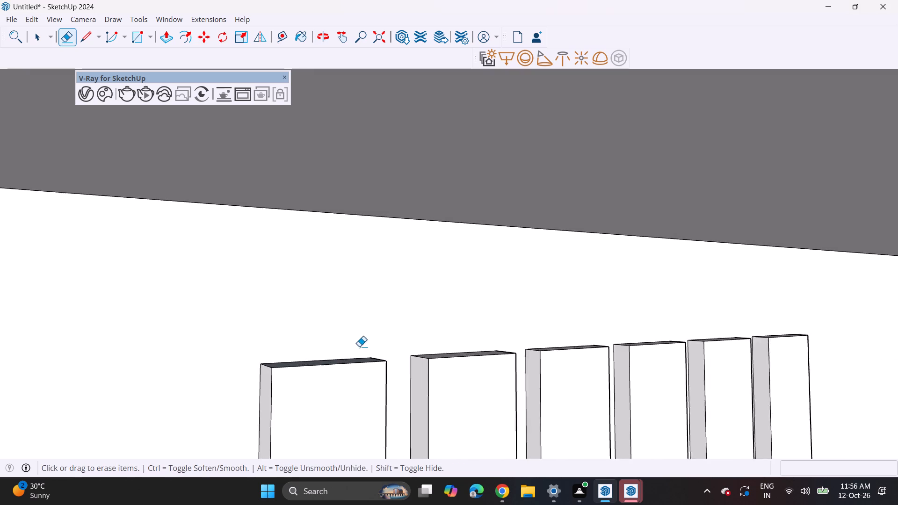
scroll(359, 346, up, 2)
middle_drag(362, 353, 365, 362)
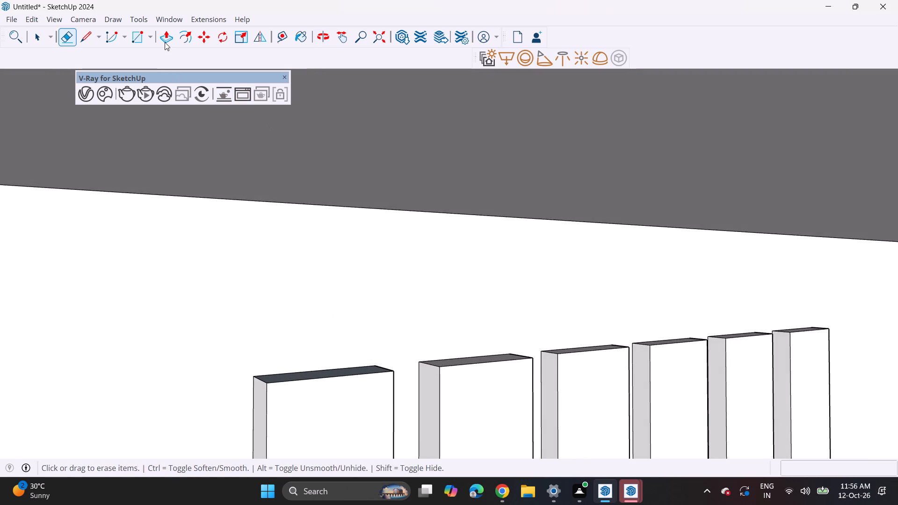
drag(165, 42, 170, 45)
click(296, 378)
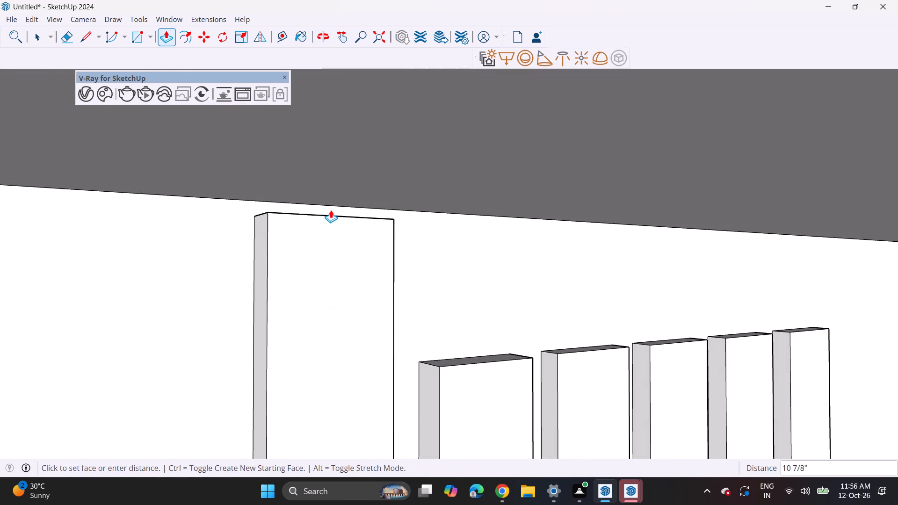
click(333, 197)
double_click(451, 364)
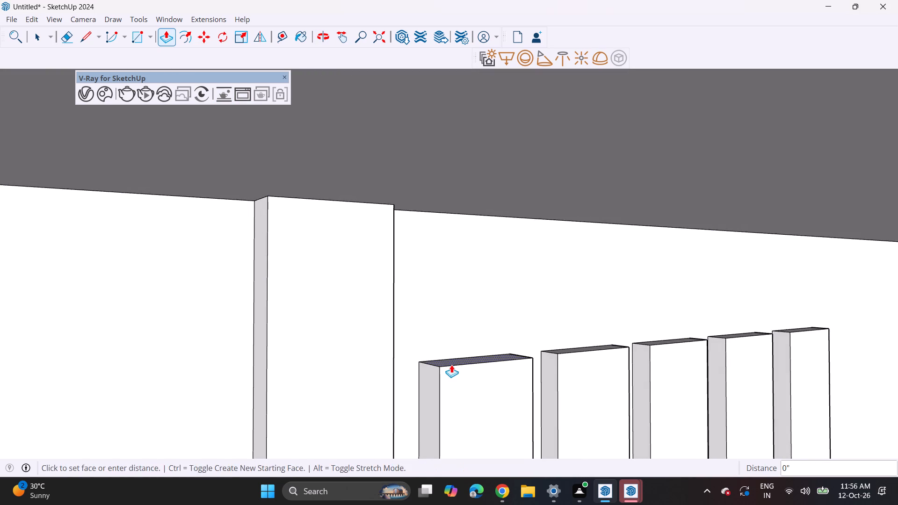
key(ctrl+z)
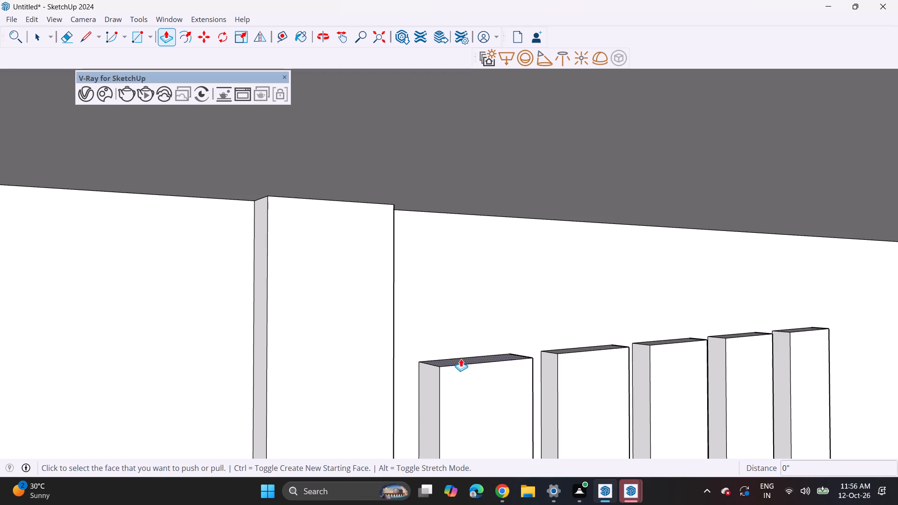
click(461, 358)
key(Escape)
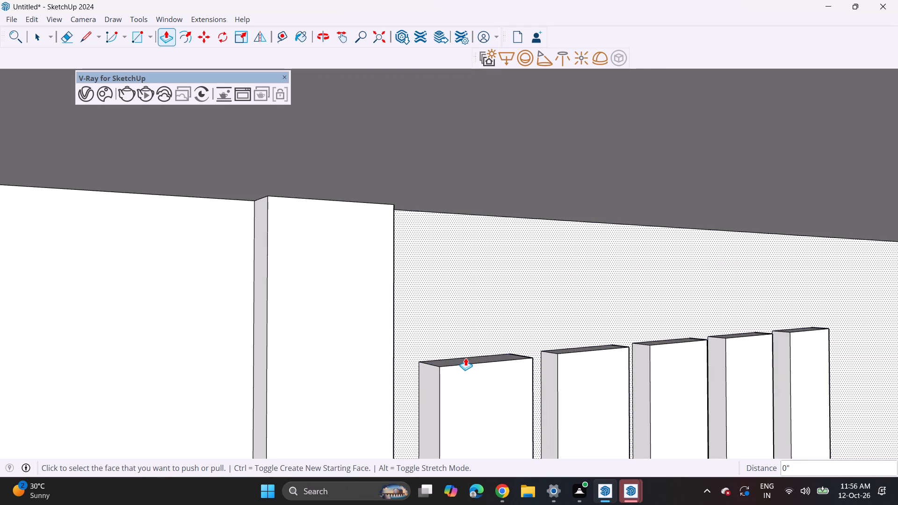
Push/pull the tops of the other five vertical ribs up 1' to meet the underside of the roof overhang.
click(465, 359)
click(454, 194)
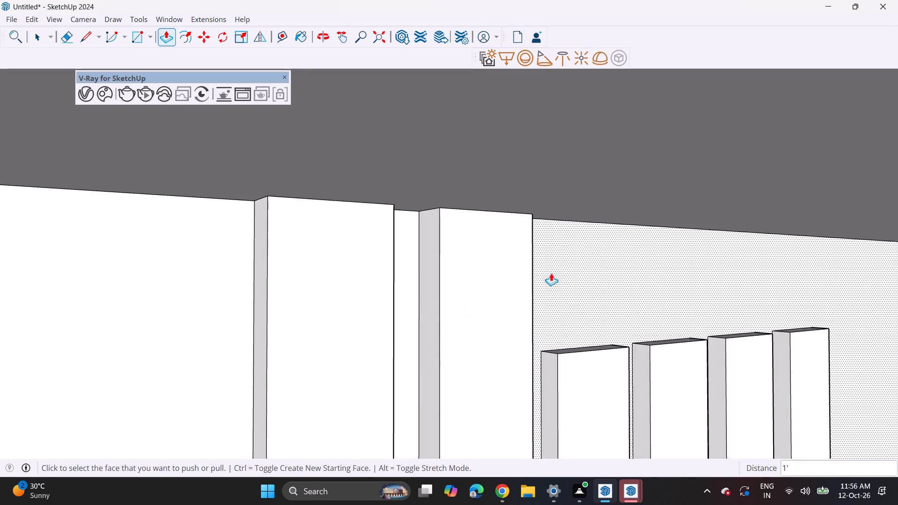
click(568, 350)
click(570, 203)
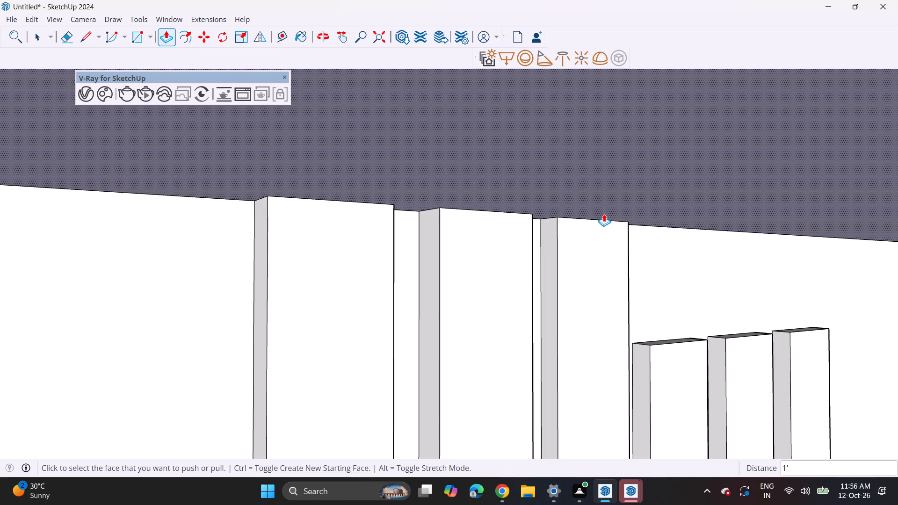
click(667, 342)
click(666, 212)
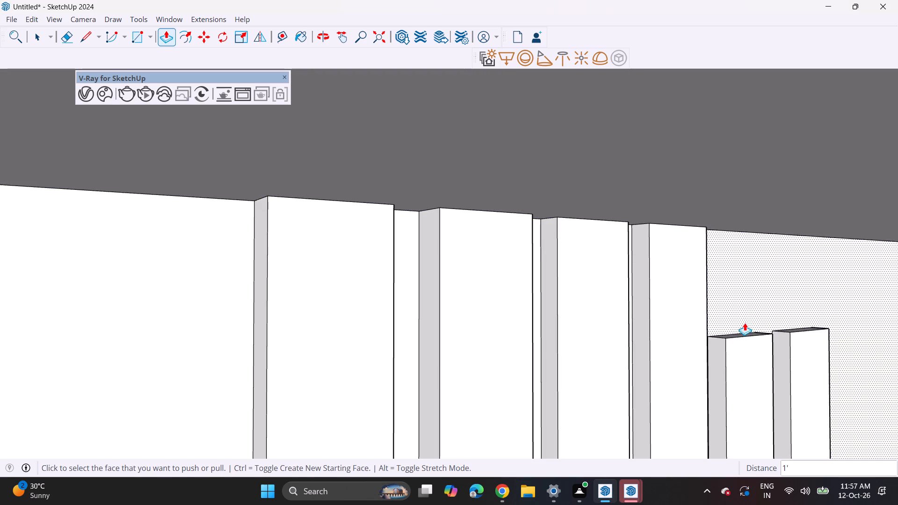
click(739, 334)
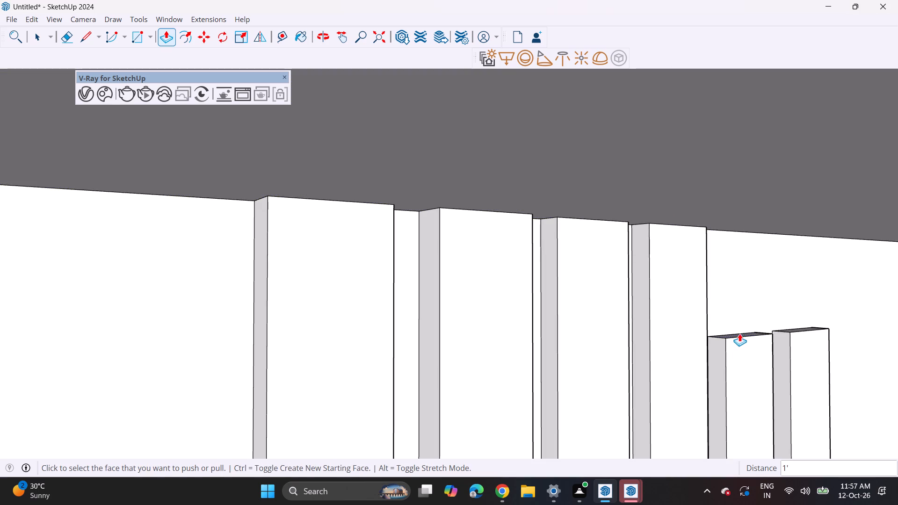
click(722, 215)
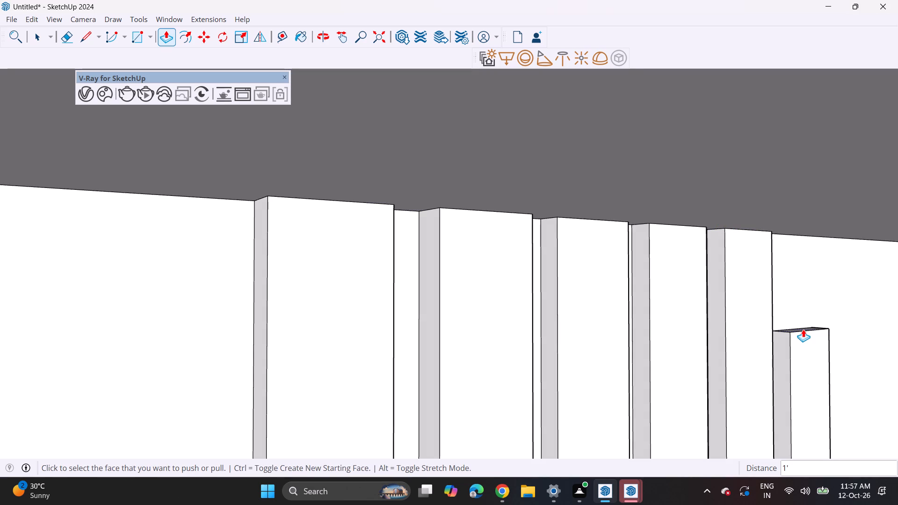
click(803, 329)
click(794, 220)
Examine the extended ribs, the roof overhang and the whole front elevation from several angles.
middle_drag(380, 291, 230, 245)
scroll(228, 232, down, 20)
scroll(228, 232, down, 4)
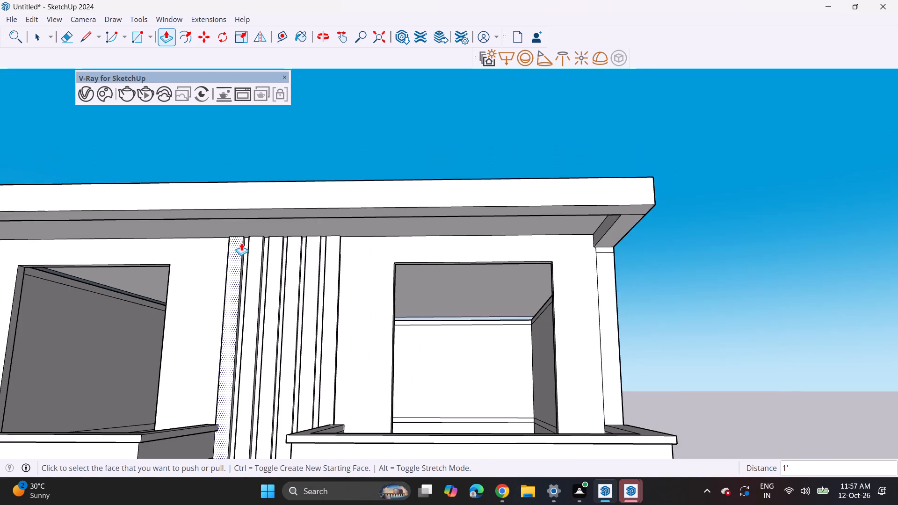
scroll(241, 243, down, 10)
shift+middle_drag(218, 300, 331, 227)
middle_drag(342, 211, 342, 275)
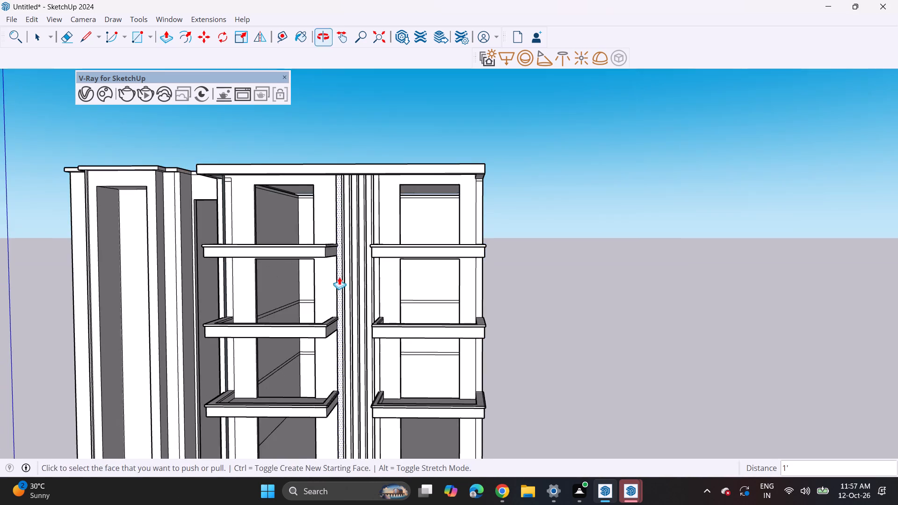
middle_drag(339, 277, 350, 259)
scroll(345, 264, up, 1)
scroll(369, 243, down, 4)
middle_drag(296, 283, 442, 251)
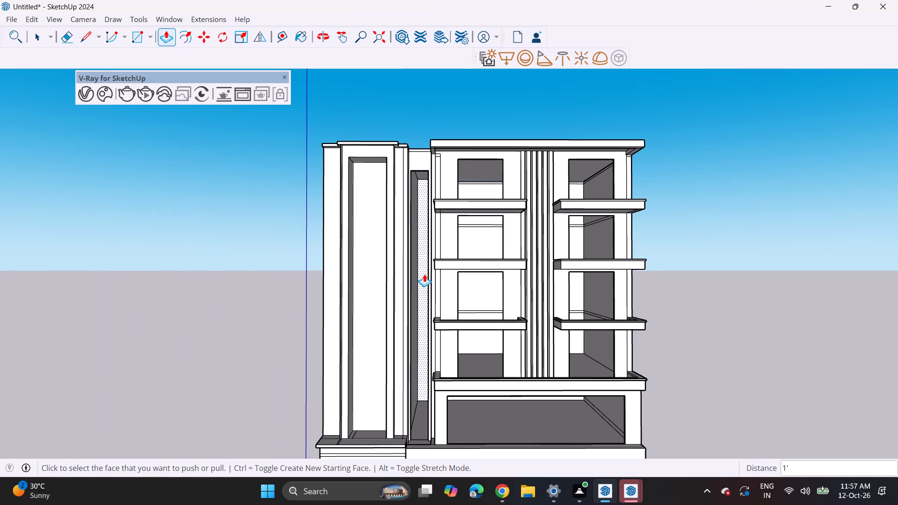
middle_drag(424, 274, 393, 229)
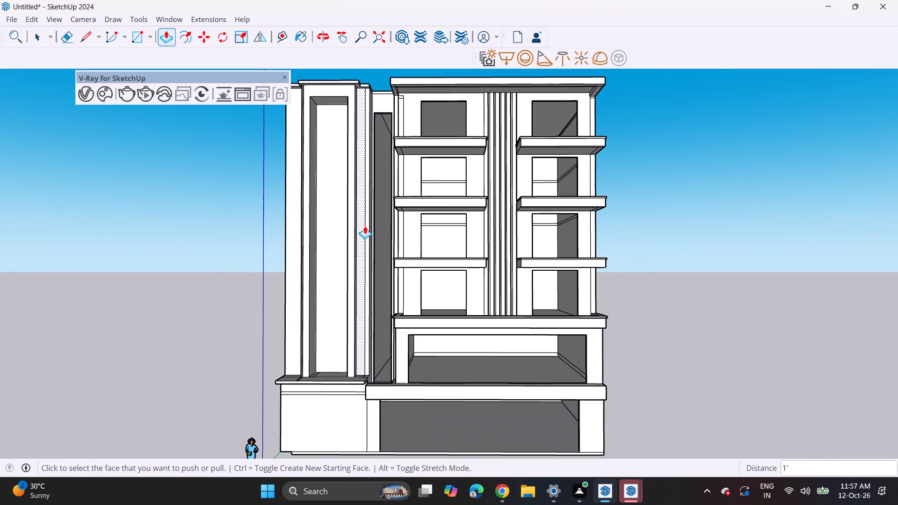
Draw a panel rectangle about 12' 3" by 10' on the front face of the ground-floor block beneath the tower.
click(138, 38)
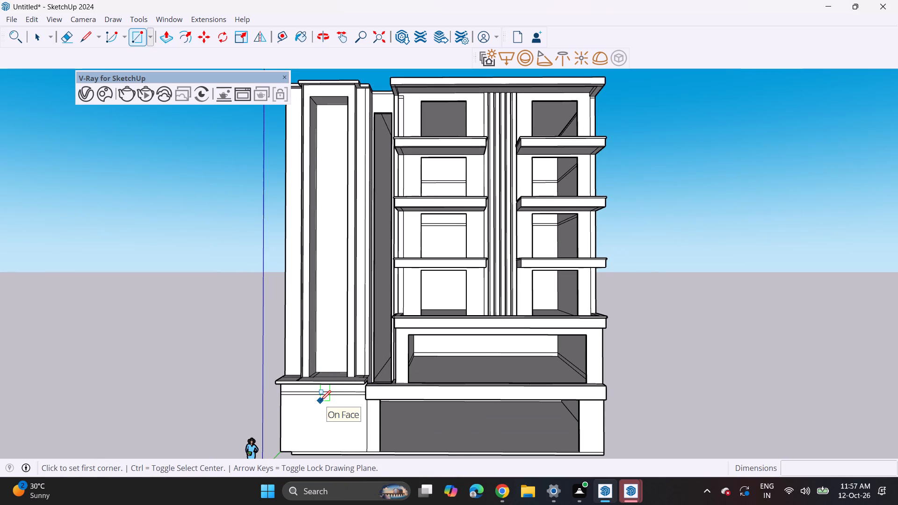
middle_drag(320, 399, 326, 298)
scroll(307, 295, up, 4)
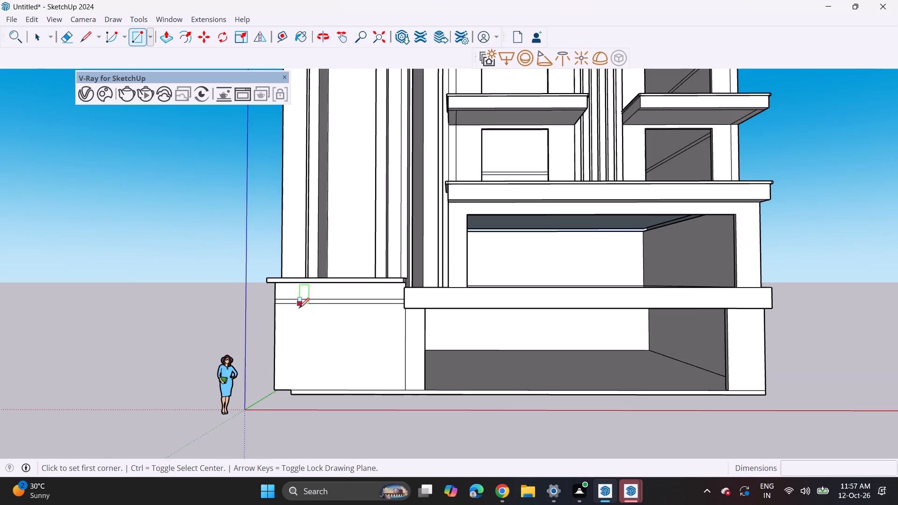
scroll(298, 308, up, 3)
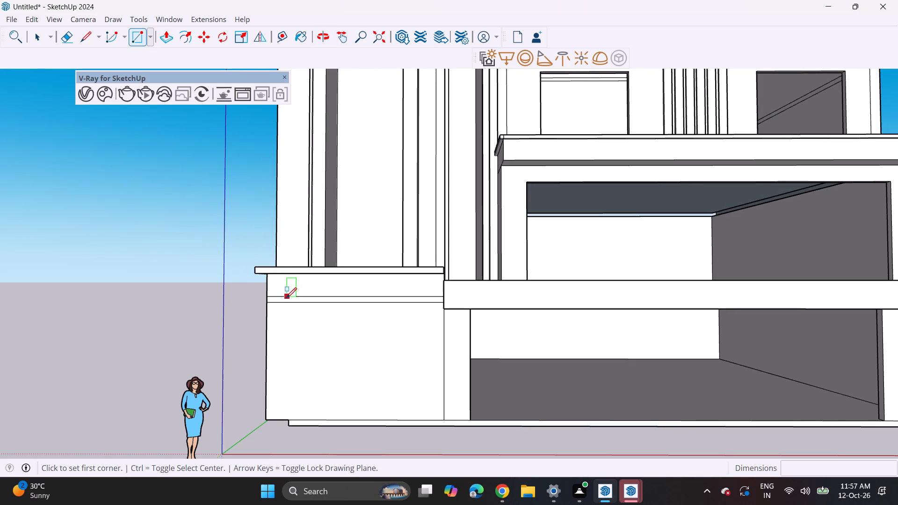
click(284, 298)
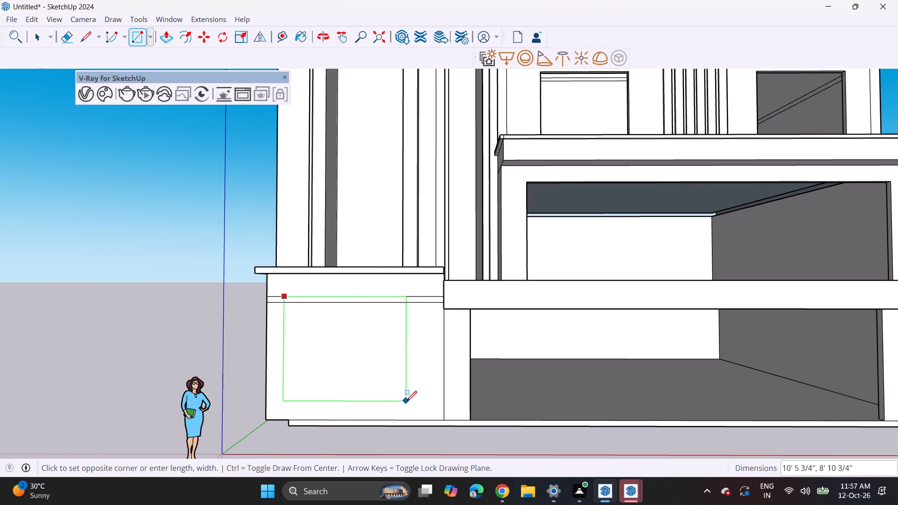
click(427, 415)
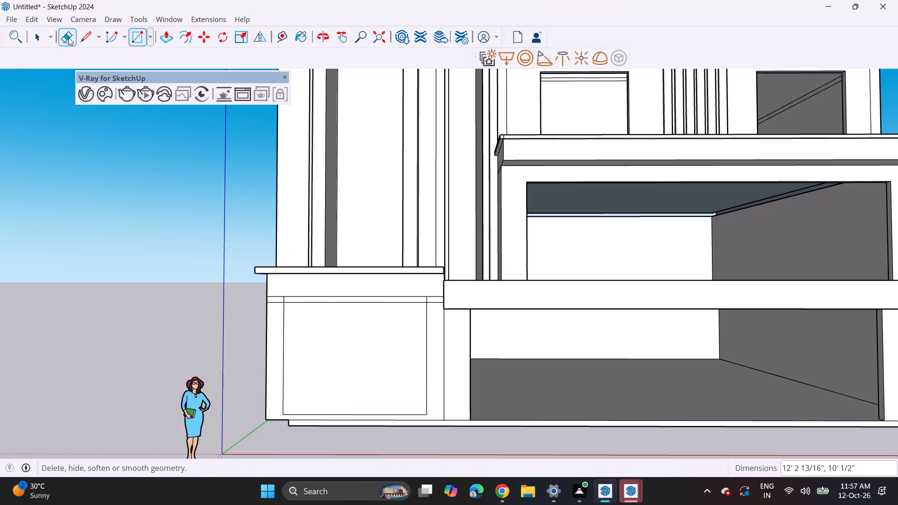
Erase the horizontal line crossing the inside of the new panel rectangle.
click(68, 37)
drag(342, 301, 343, 306)
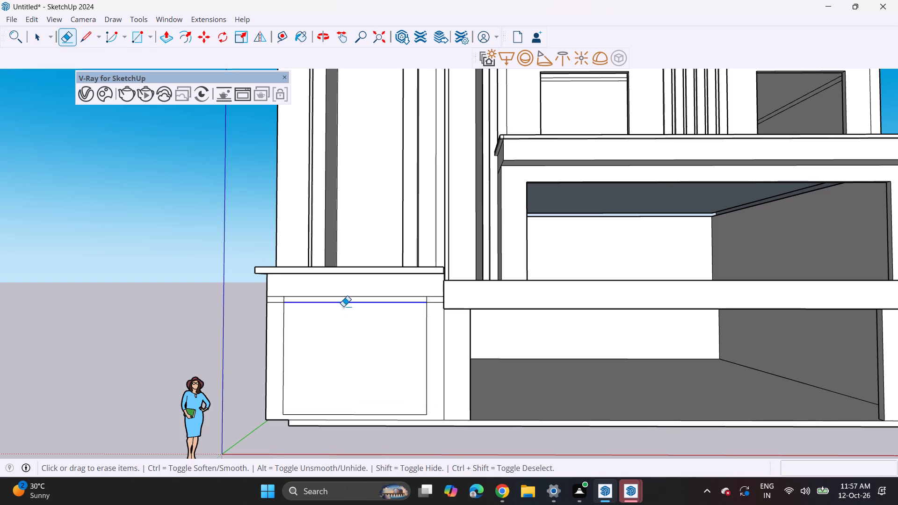
drag(343, 306, 343, 307)
Push/pull the panel face about 5 1/8" inward to recess it within the ground-floor block.
double_click(170, 38)
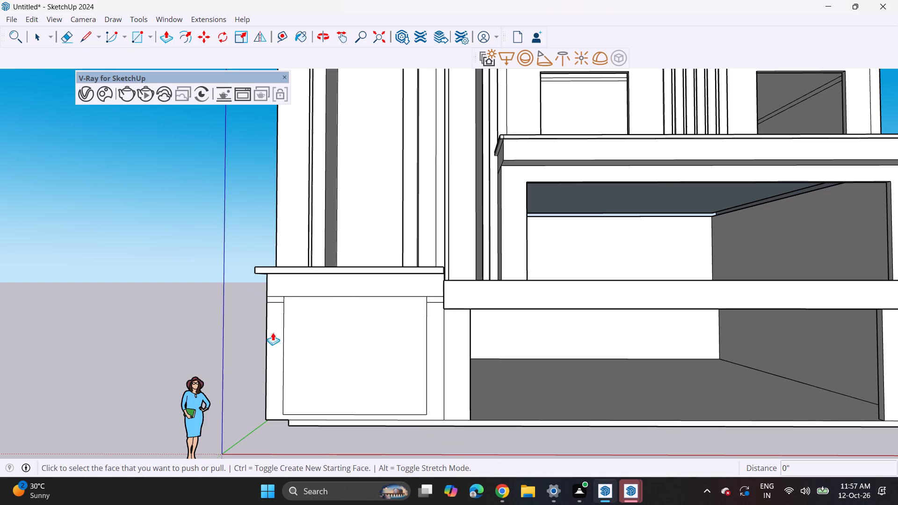
click(340, 388)
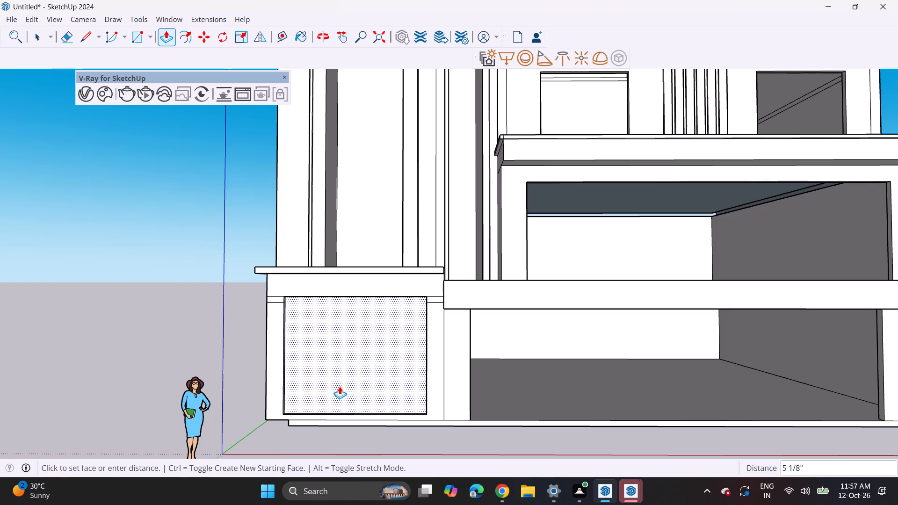
click(340, 386)
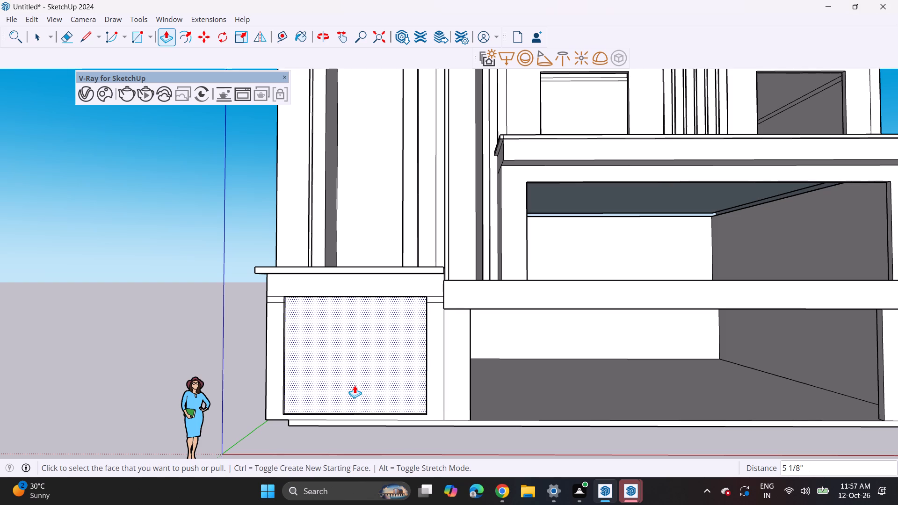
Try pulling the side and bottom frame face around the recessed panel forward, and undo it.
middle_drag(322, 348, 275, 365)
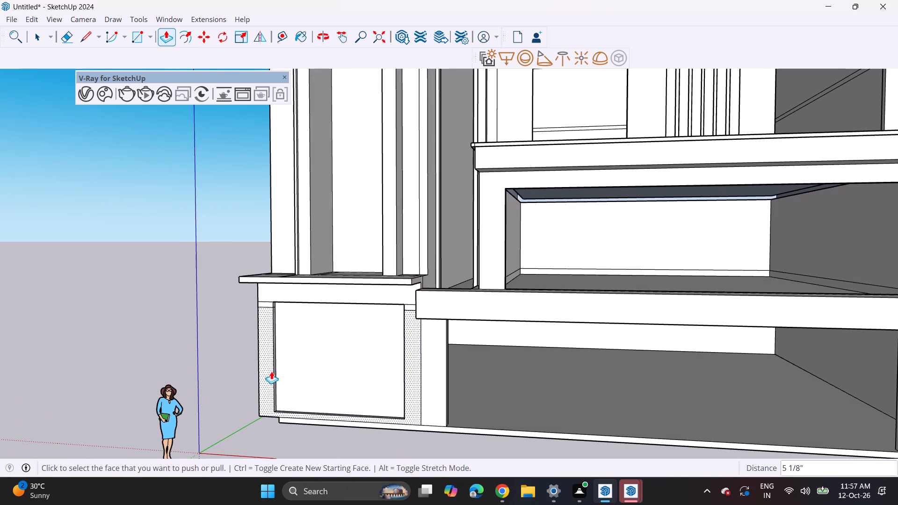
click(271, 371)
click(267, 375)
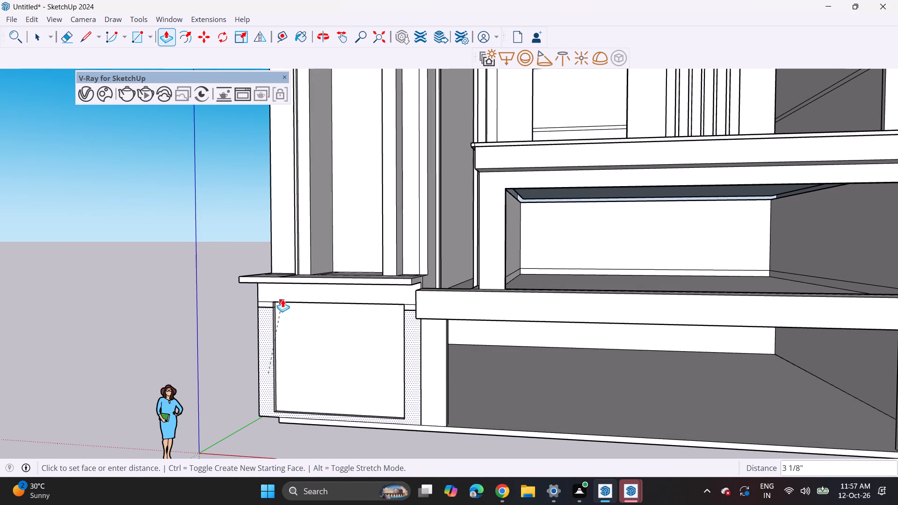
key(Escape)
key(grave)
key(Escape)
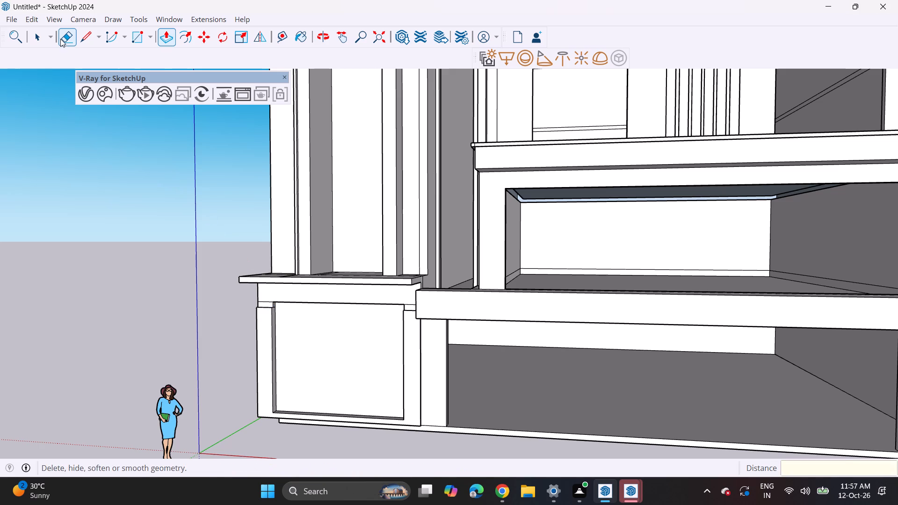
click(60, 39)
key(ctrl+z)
Erase the short horizontal line segments crossing both sides of the frame around the recessed panel.
scroll(280, 312, up, 4)
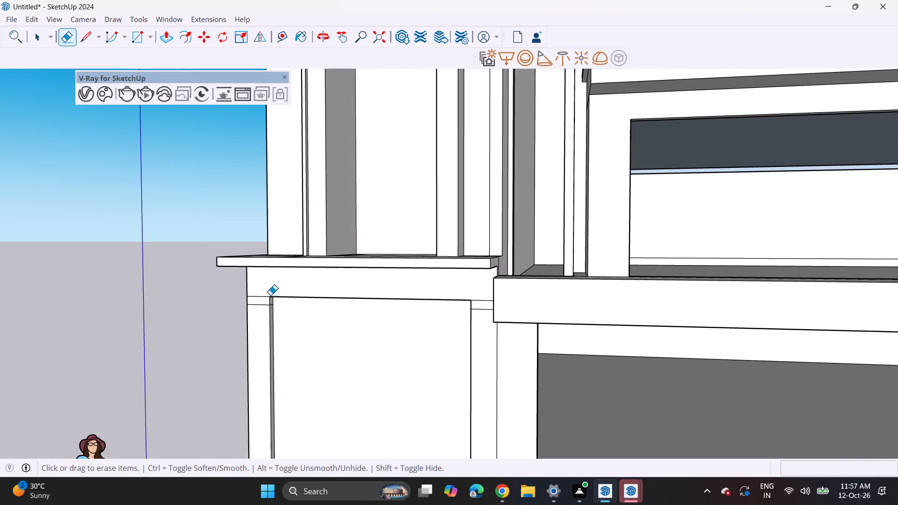
drag(262, 294, 260, 310)
drag(478, 300, 480, 324)
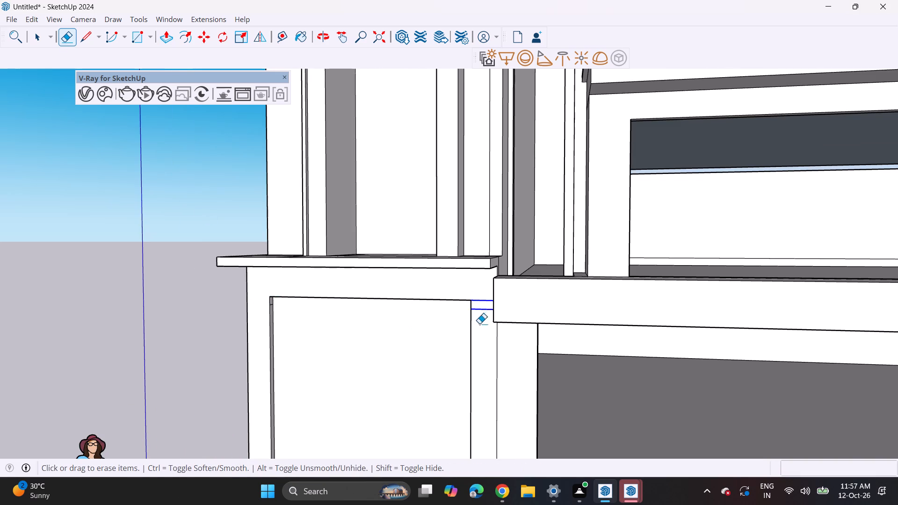
Push/pull the whole frame around the recessed panel forward by about 6 1/8".
click(167, 40)
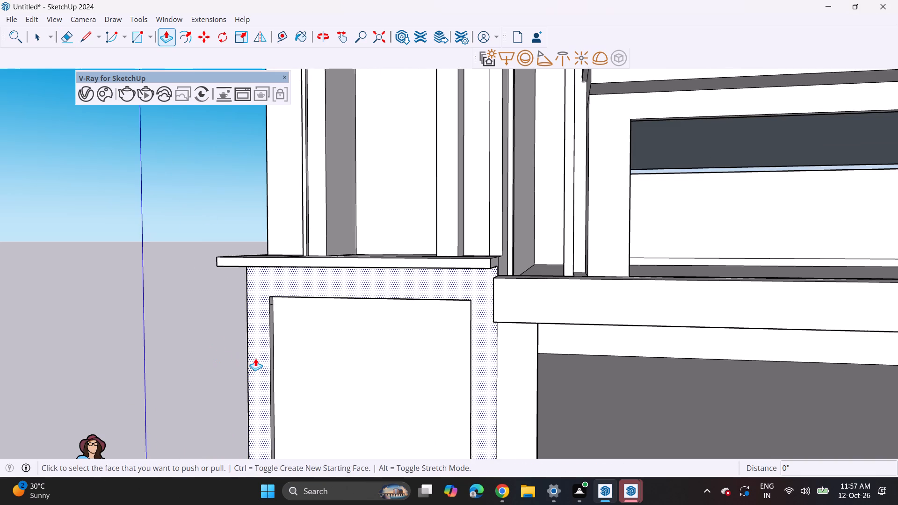
click(255, 358)
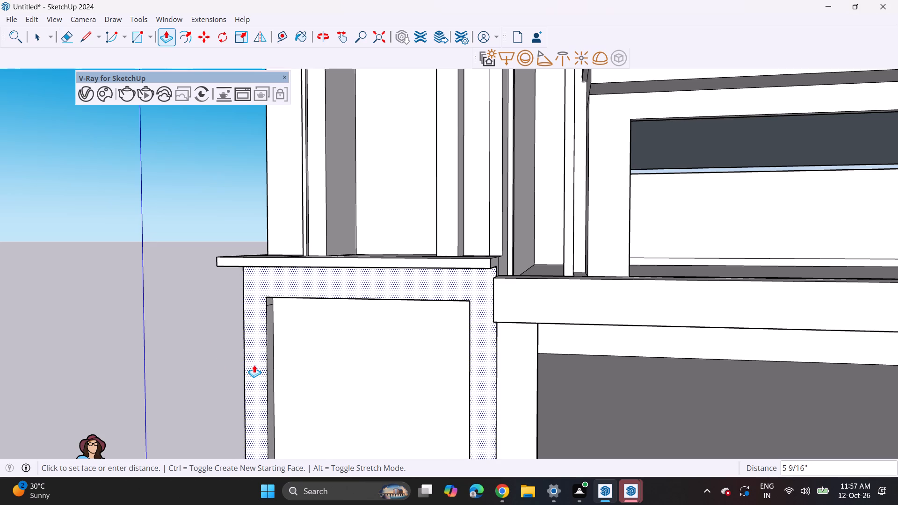
click(253, 365)
Widen the column beside the block by pulling its opening-side face about 8 1/8" into the ground-floor opening.
scroll(306, 371, down, 5)
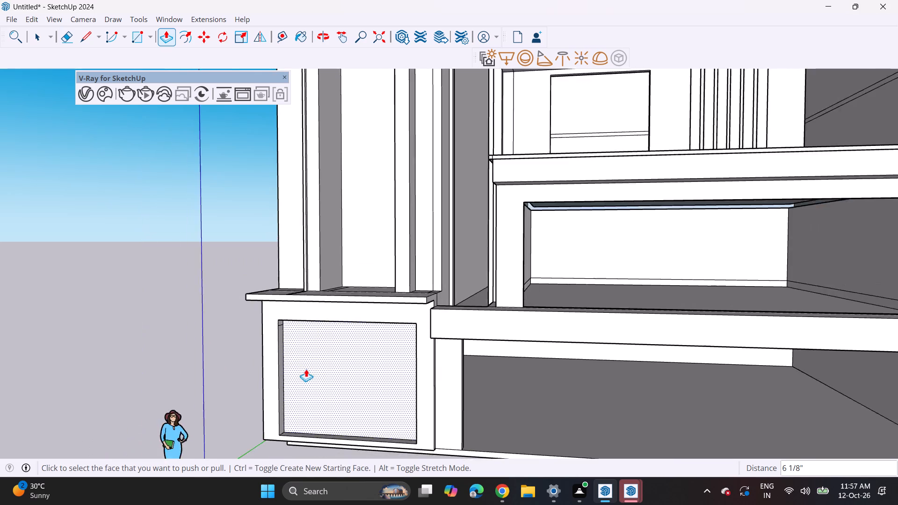
scroll(306, 369, down, 2)
shift+middle_drag(404, 394, 257, 308)
middle_drag(251, 316, 238, 329)
scroll(275, 342, up, 2)
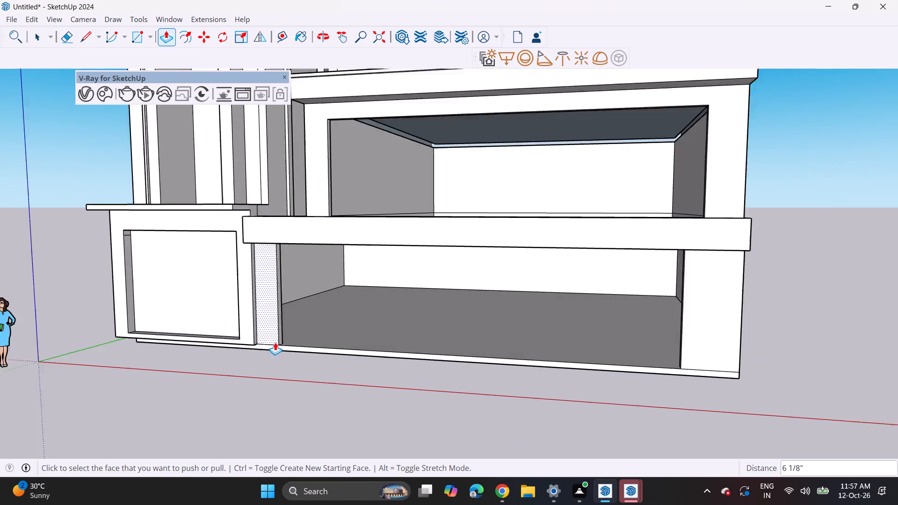
scroll(275, 342, up, 6)
middle_drag(273, 337, 266, 329)
scroll(270, 334, up, 1)
click(287, 316)
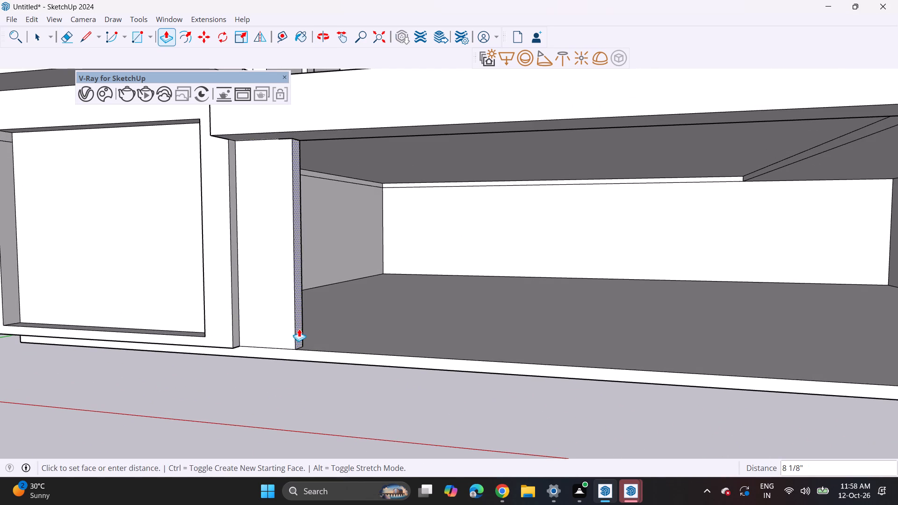
click(299, 329)
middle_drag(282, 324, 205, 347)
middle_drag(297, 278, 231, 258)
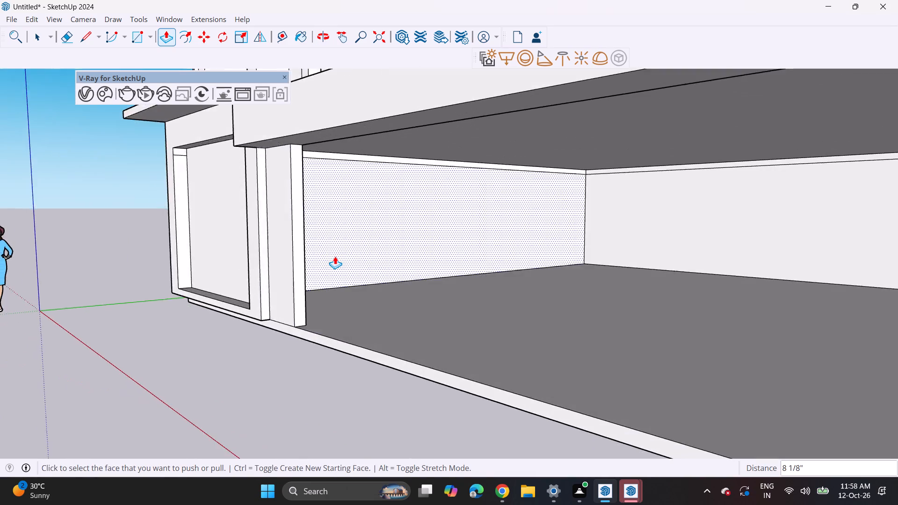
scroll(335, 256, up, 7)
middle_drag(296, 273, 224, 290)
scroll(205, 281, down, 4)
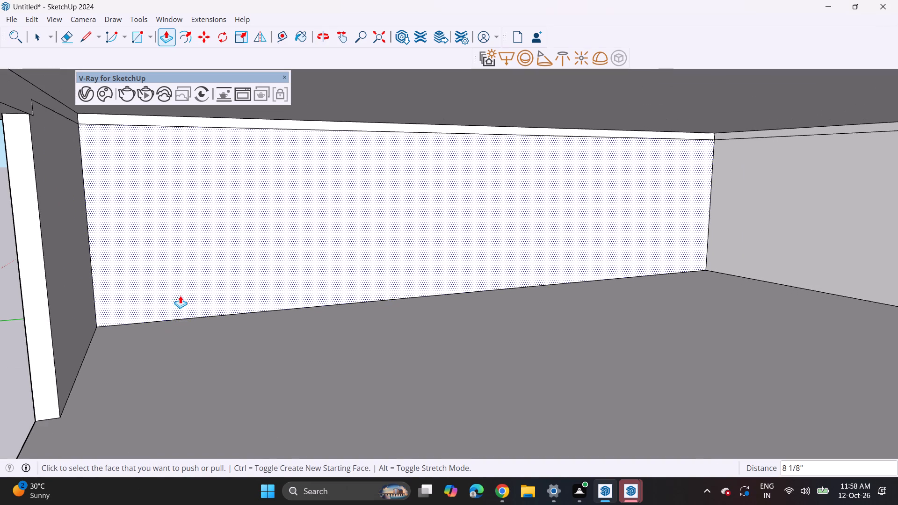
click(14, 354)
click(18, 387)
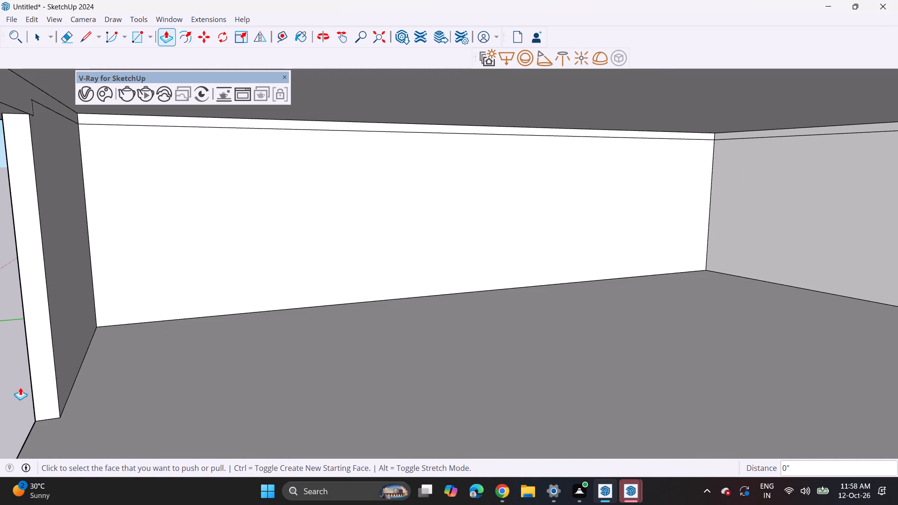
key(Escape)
Draw a 10' vertical line down the interior face behind the widened column, from the ceiling edge to the floor.
middle_drag(56, 393, 109, 374)
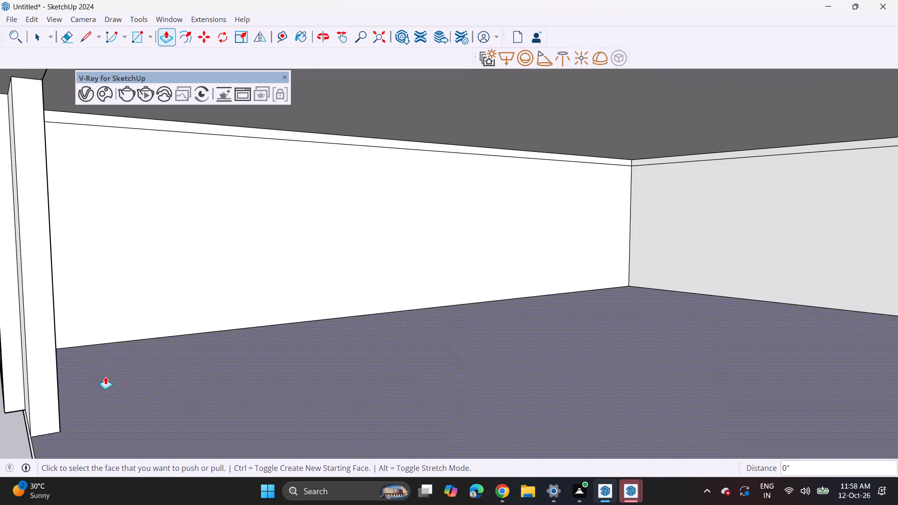
middle_drag(99, 384, 0, 410)
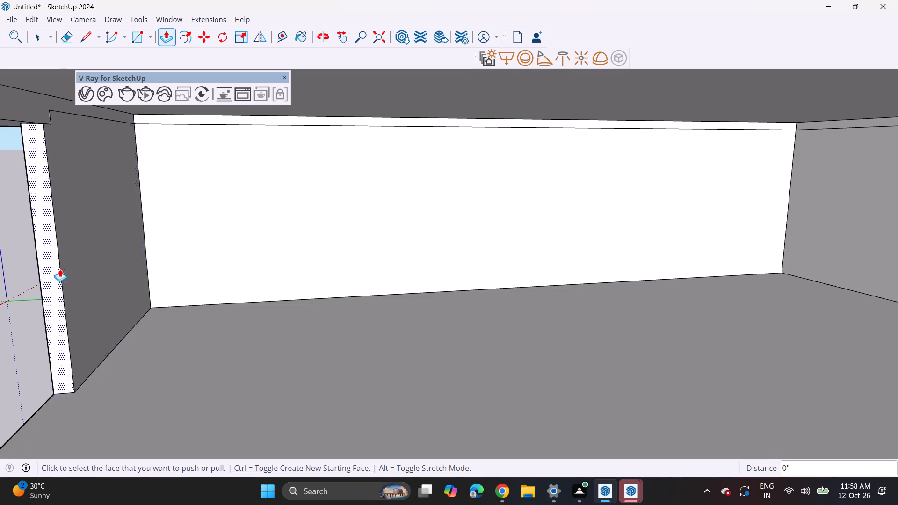
middle_drag(61, 269, 58, 256)
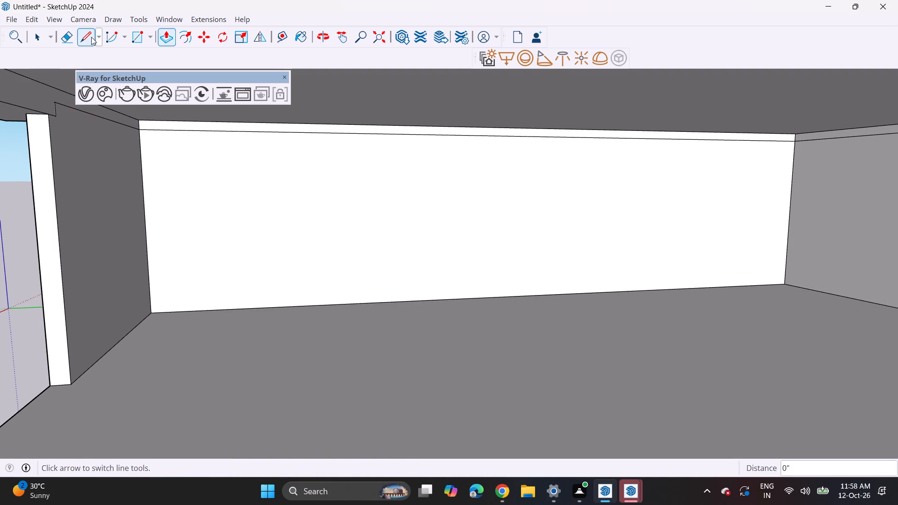
click(91, 36)
click(76, 107)
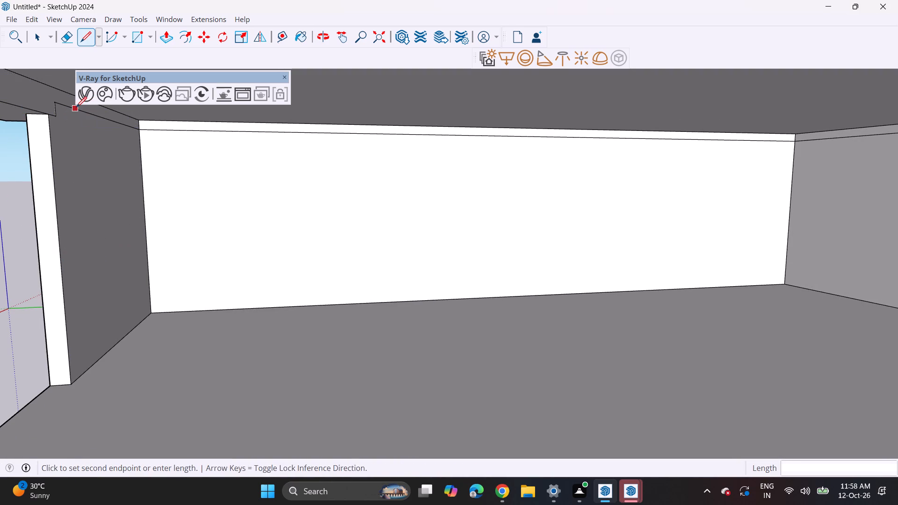
click(98, 361)
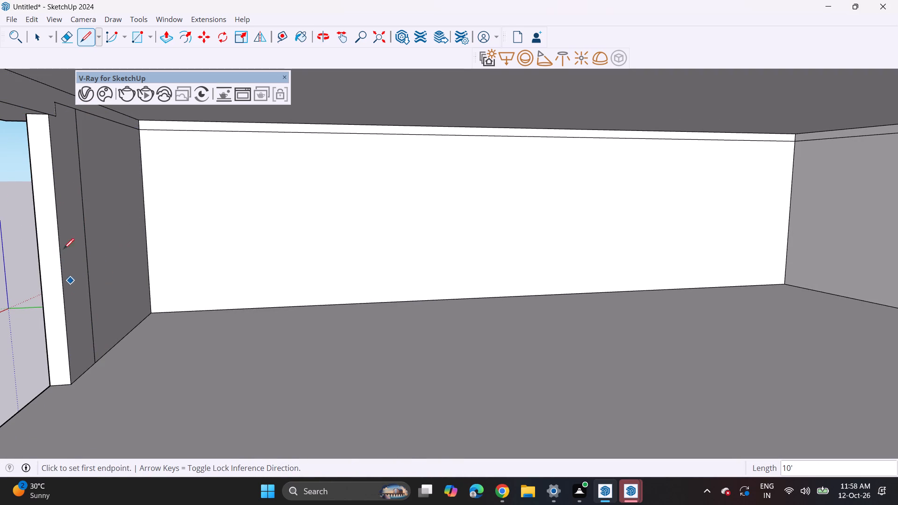
Close the notch atop the column's interior strip with short lines up and across to the ceiling edge, and erase the leftover notch edges.
click(48, 111)
click(48, 103)
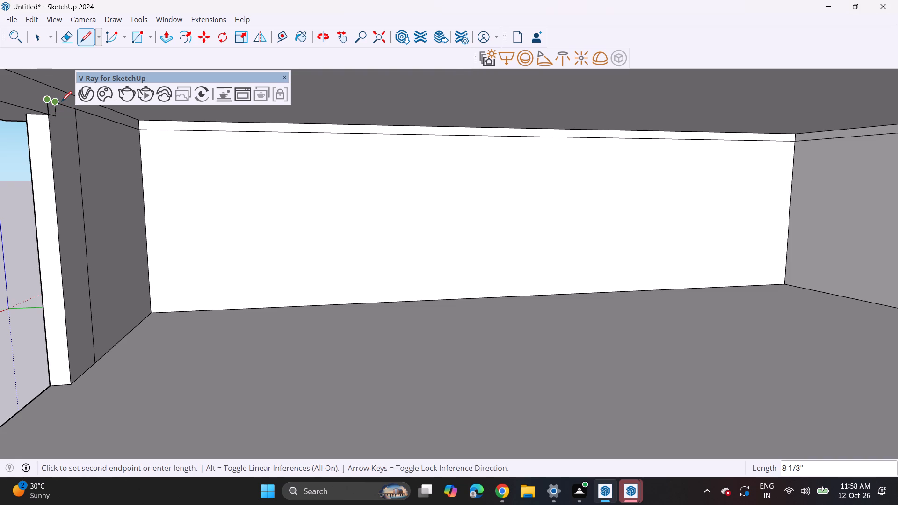
click(61, 101)
click(64, 29)
click(56, 115)
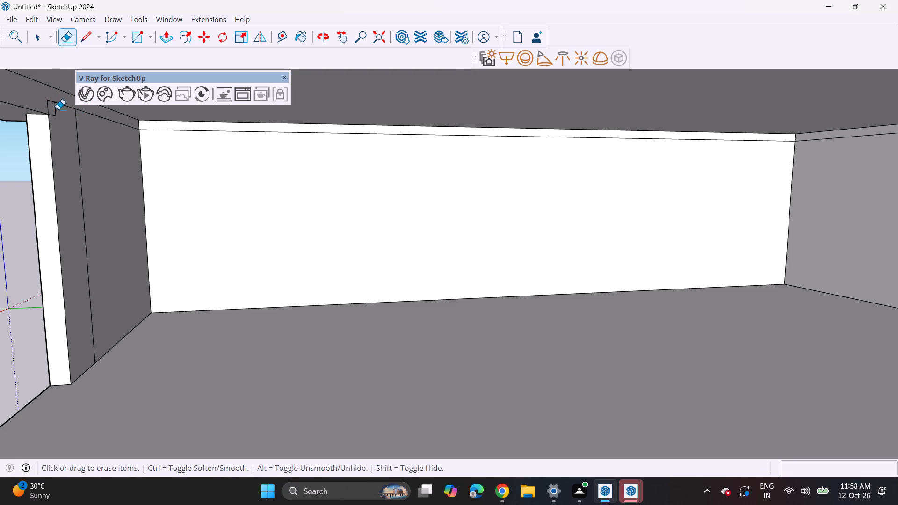
click(58, 109)
click(54, 116)
click(57, 110)
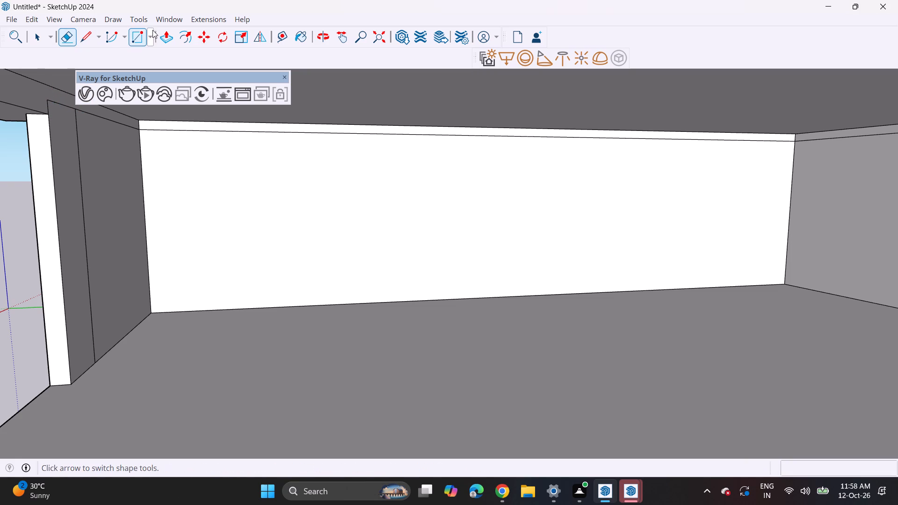
Push/pull the interior strip behind the column about 1' 9 13/16" into the room to deepen the column.
click(164, 38)
click(77, 266)
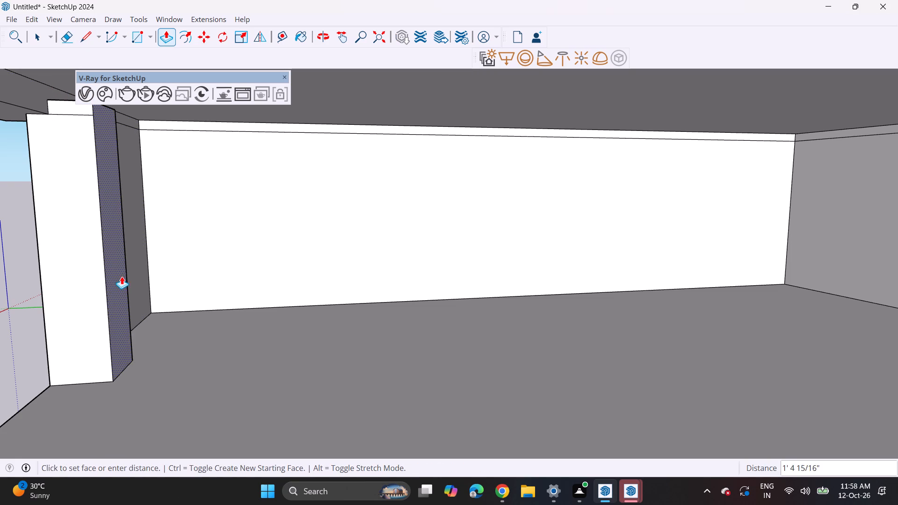
click(130, 275)
Examine the deepened ground-floor column from the front and the side column of the first-floor opening above it.
middle_drag(42, 304, 332, 268)
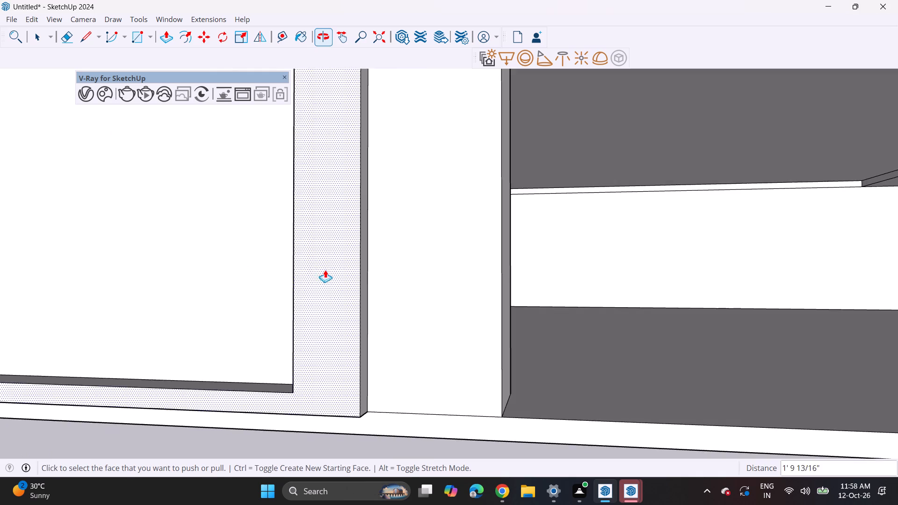
scroll(311, 265, down, 10)
middle_drag(389, 268, 284, 284)
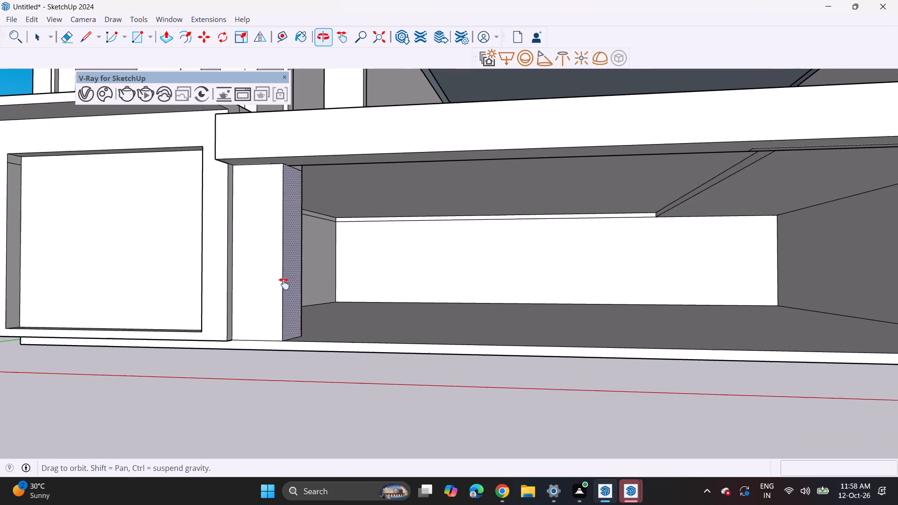
middle_drag(284, 284, 275, 280)
scroll(284, 278, down, 2)
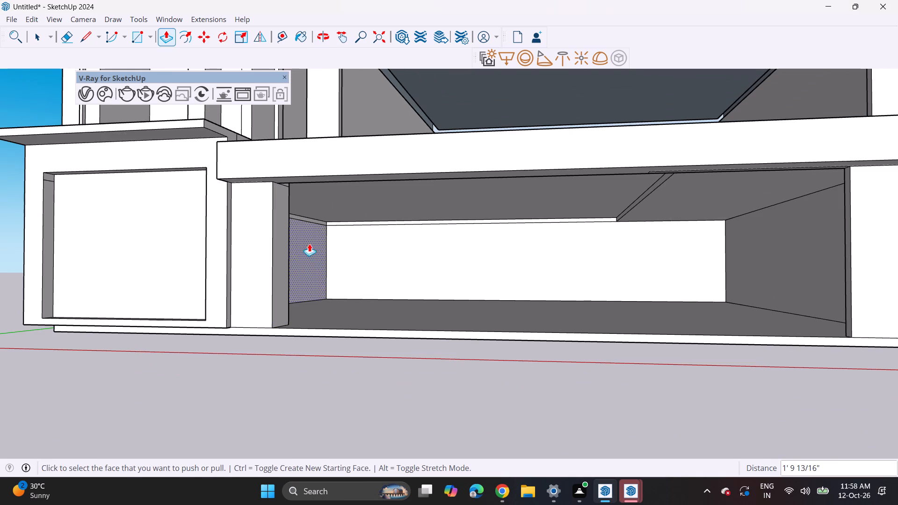
shift+middle_drag(362, 198, 314, 307)
middle_drag(298, 262, 257, 295)
scroll(280, 252, up, 2)
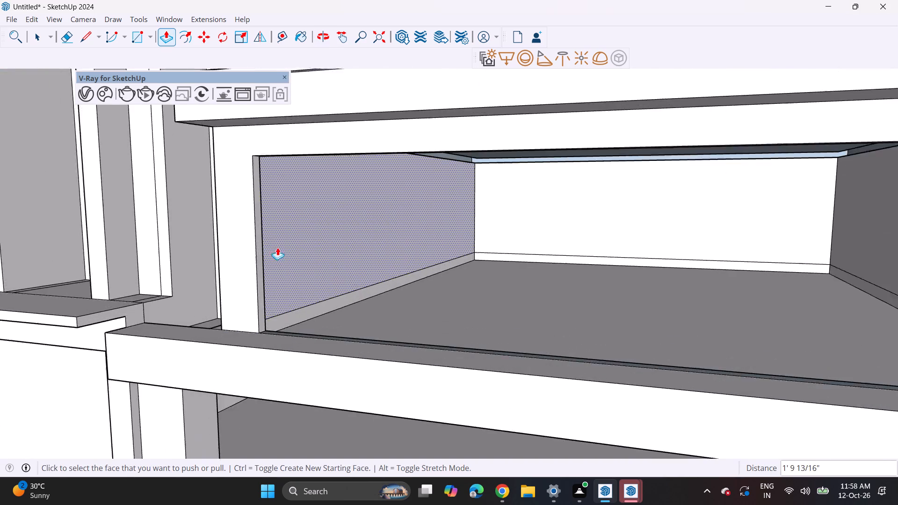
Push/pull the first-floor opening's left column about 1' 8 9/16" into the room and bring the sill's inner face flush with it.
scroll(277, 247, up, 6)
middle_drag(263, 252, 71, 267)
scroll(71, 267, up, 1)
middle_drag(299, 296, 180, 265)
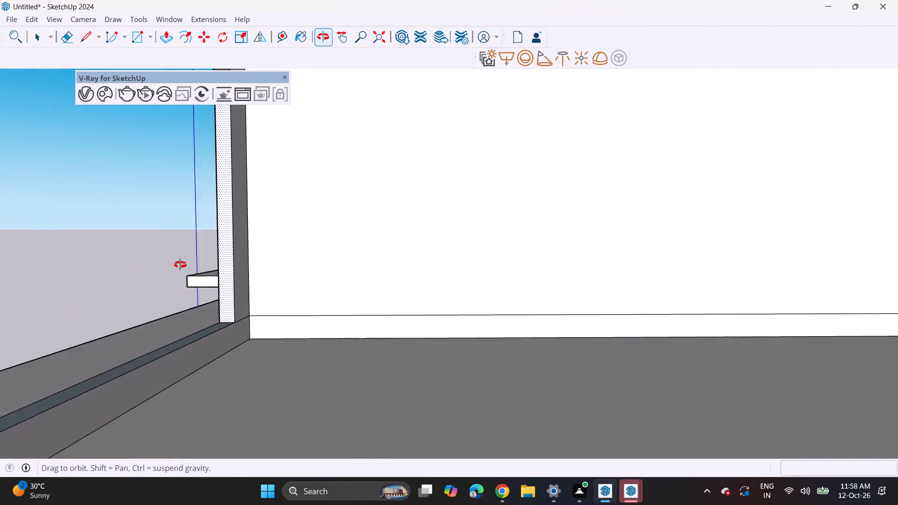
middle_drag(180, 265, 171, 265)
click(236, 271)
click(282, 295)
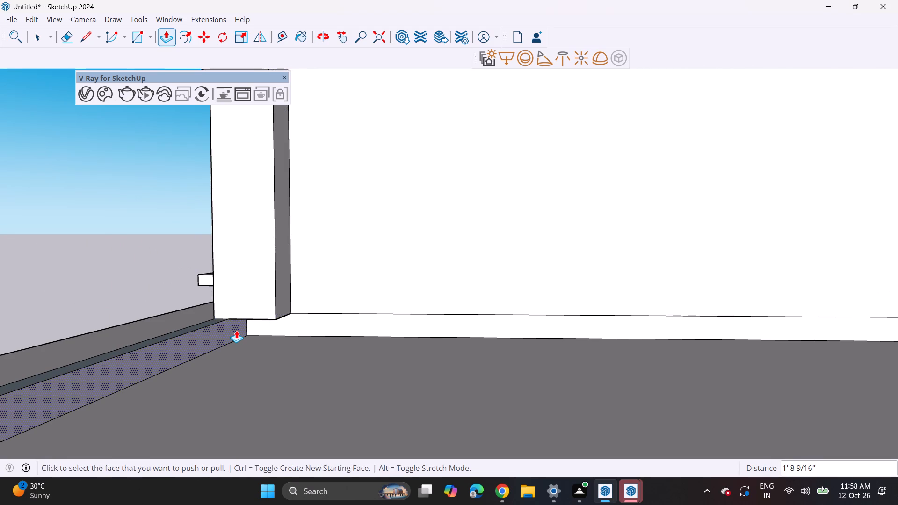
click(236, 330)
click(276, 317)
middle_drag(142, 341, 398, 317)
scroll(389, 304, down, 14)
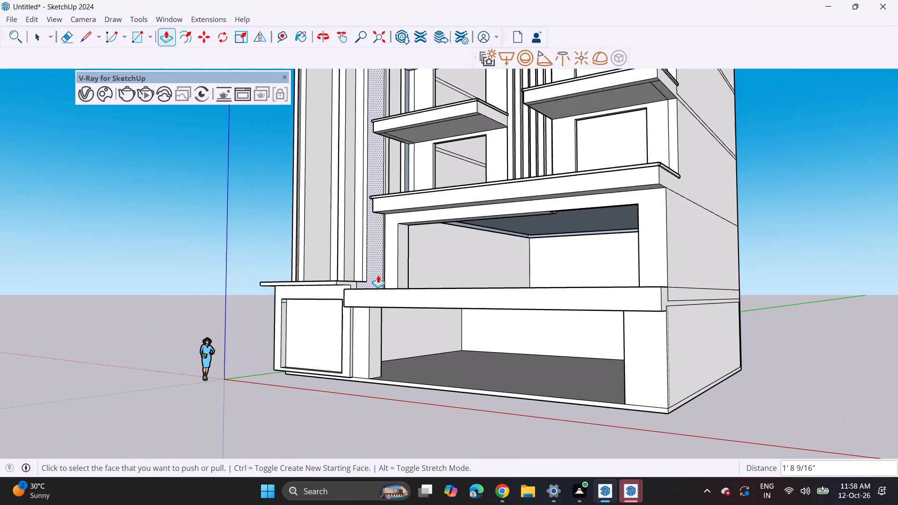
Push/pull the first-floor opening's right column about 1' 1 5/16" into the room and bring the sill's inner face flush with it.
shift+middle_drag(394, 264, 186, 281)
middle_drag(183, 281, 604, 299)
scroll(599, 286, up, 8)
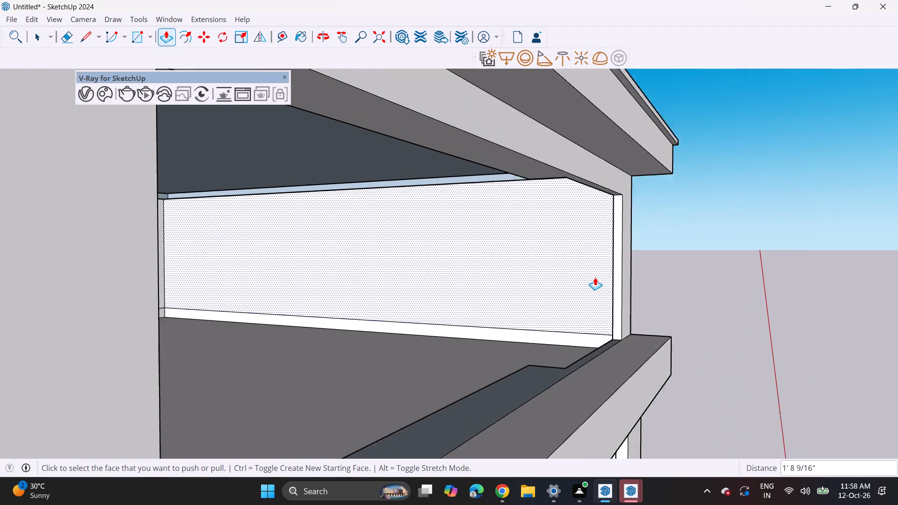
middle_drag(553, 303, 538, 319)
scroll(543, 314, up, 4)
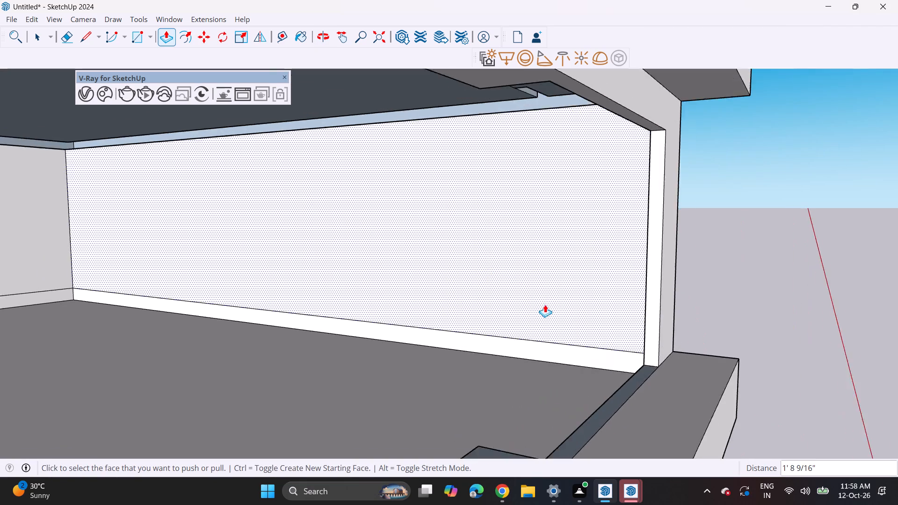
middle_drag(558, 312, 665, 303)
click(717, 315)
click(689, 325)
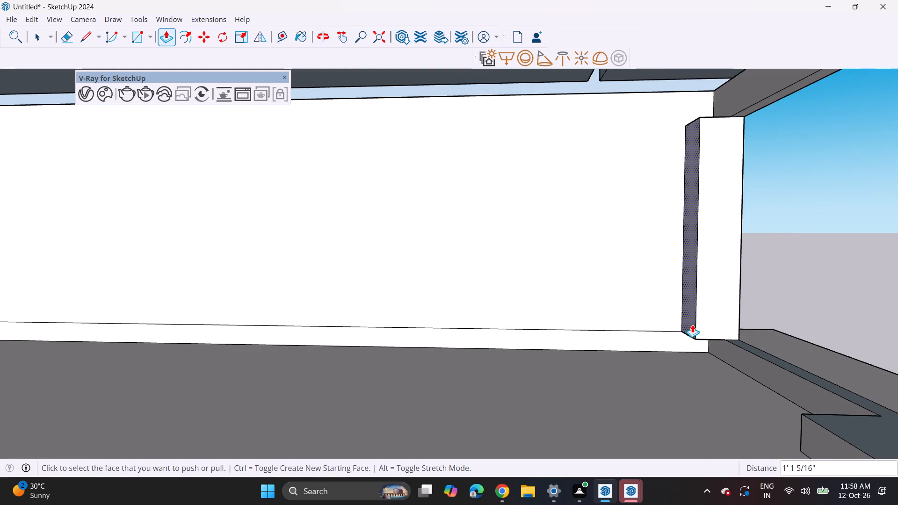
click(729, 356)
click(696, 333)
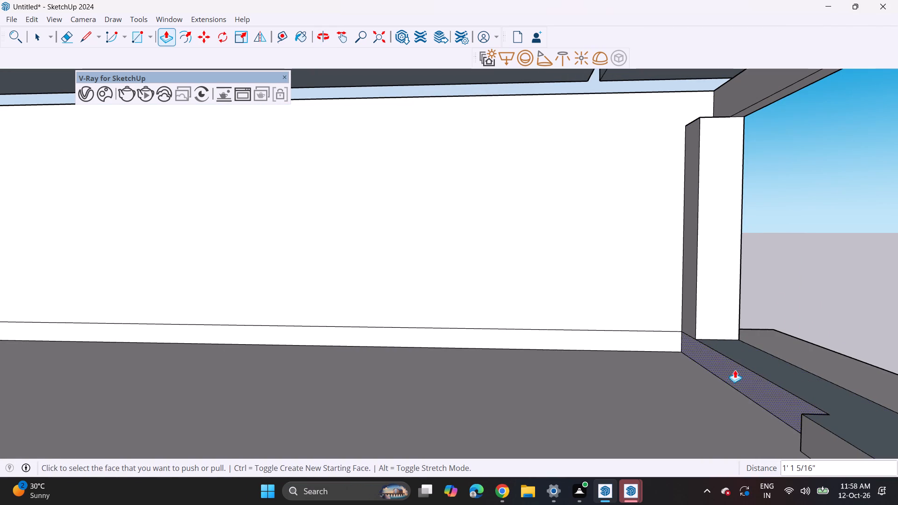
Raise the recessed strip of the first-floor sill below the right column by about 1 3/16".
click(746, 361)
click(748, 358)
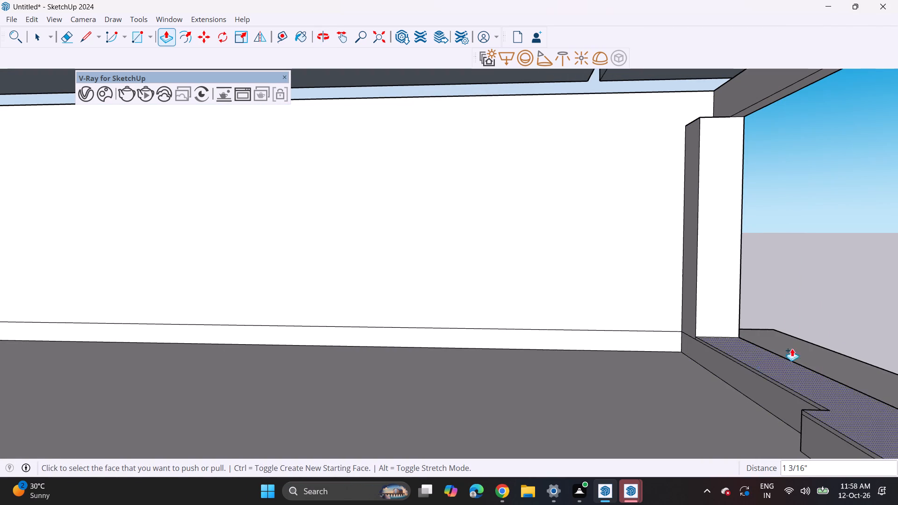
Draw a rectangle about 7 9/16" wide and 10' high on the ground-floor room's right side wall, from ceiling to floor.
middle_drag(792, 348, 403, 358)
scroll(379, 349, down, 12)
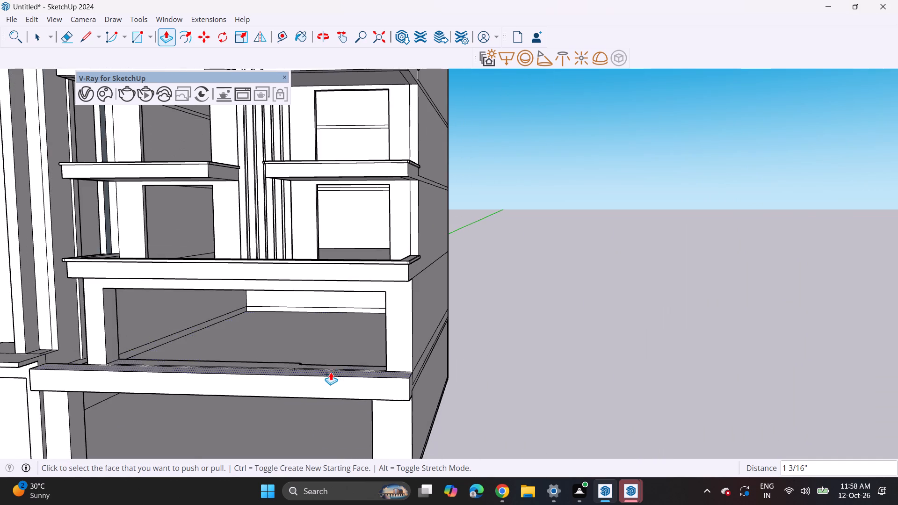
middle_drag(330, 373, 427, 315)
middle_drag(421, 348, 425, 317)
middle_drag(347, 364, 415, 353)
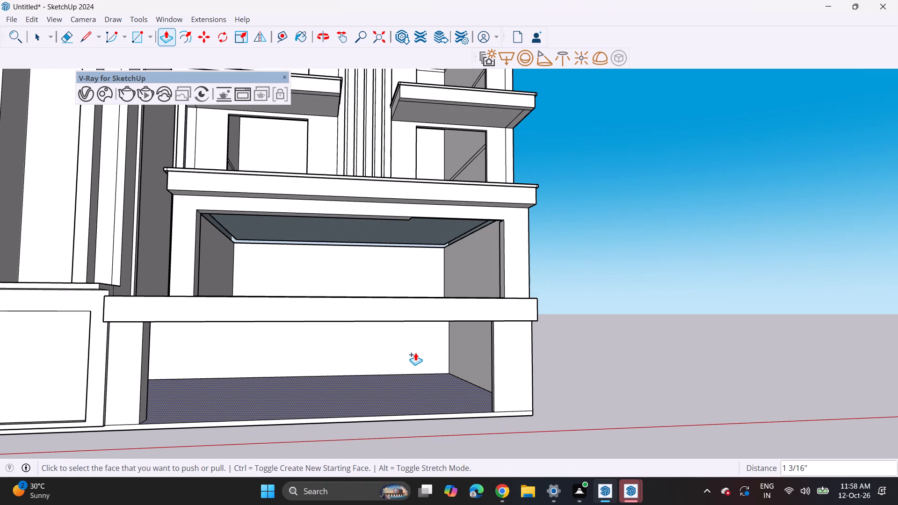
middle_drag(304, 387, 472, 386)
scroll(506, 385, up, 6)
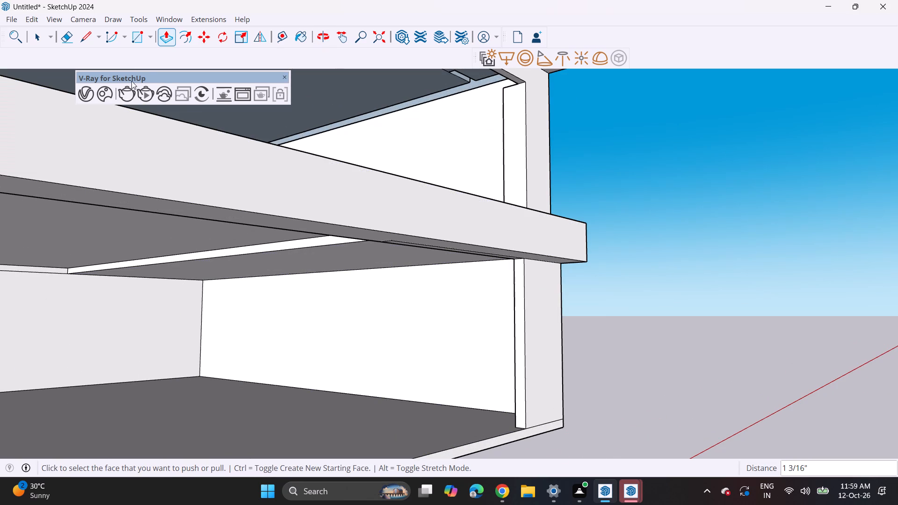
click(137, 34)
middle_drag(411, 321, 435, 281)
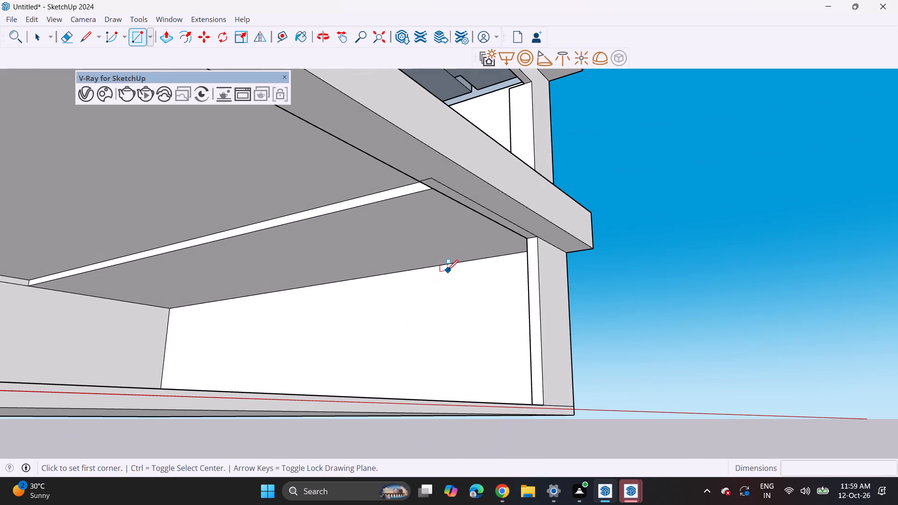
click(454, 264)
middle_drag(448, 307, 448, 378)
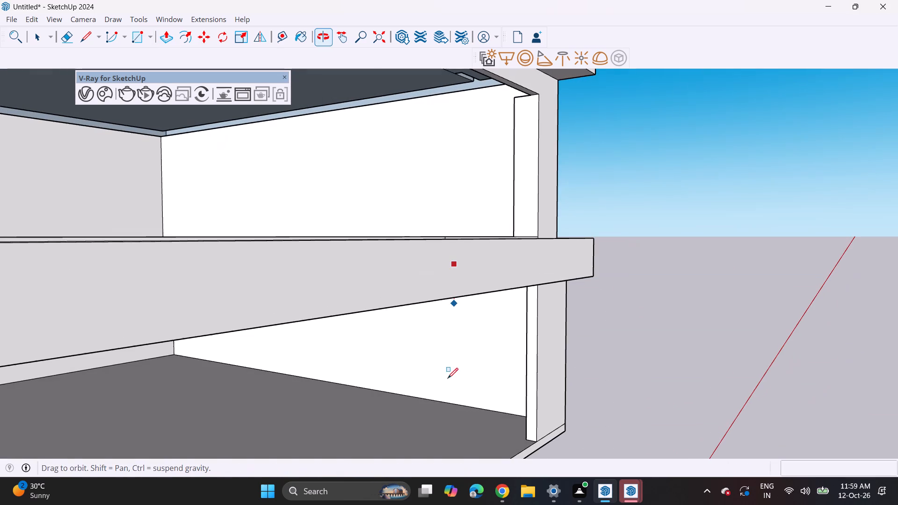
click(447, 400)
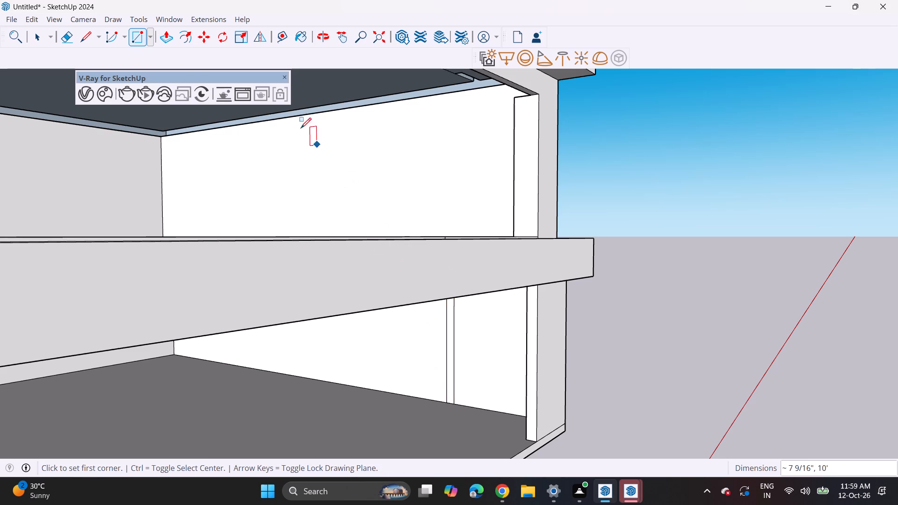
Push/pull the narrow wall rectangle about 6' 8 5/16" into the ground-floor room to form a partition beside the right column.
click(163, 39)
click(448, 396)
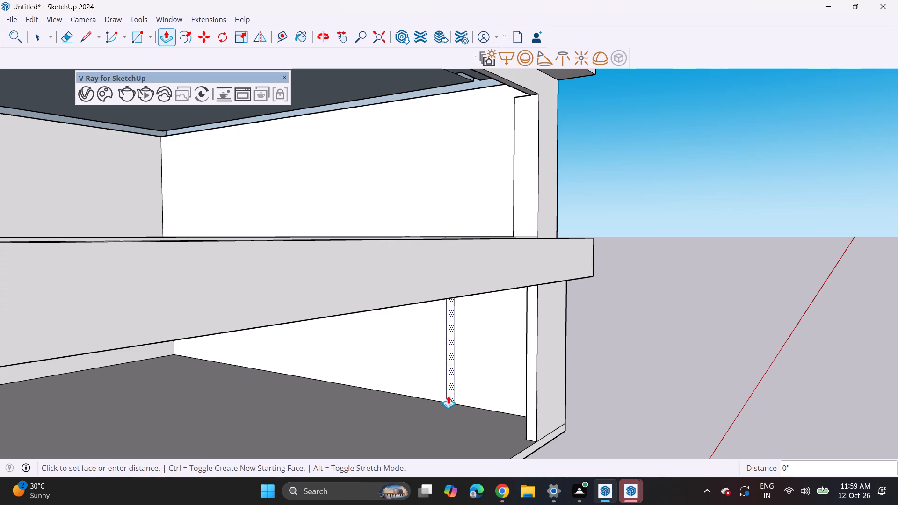
click(394, 431)
Examine the new ground-floor partition and the whole hotel facade from the front.
middle_drag(411, 415, 302, 369)
scroll(282, 366, down, 1)
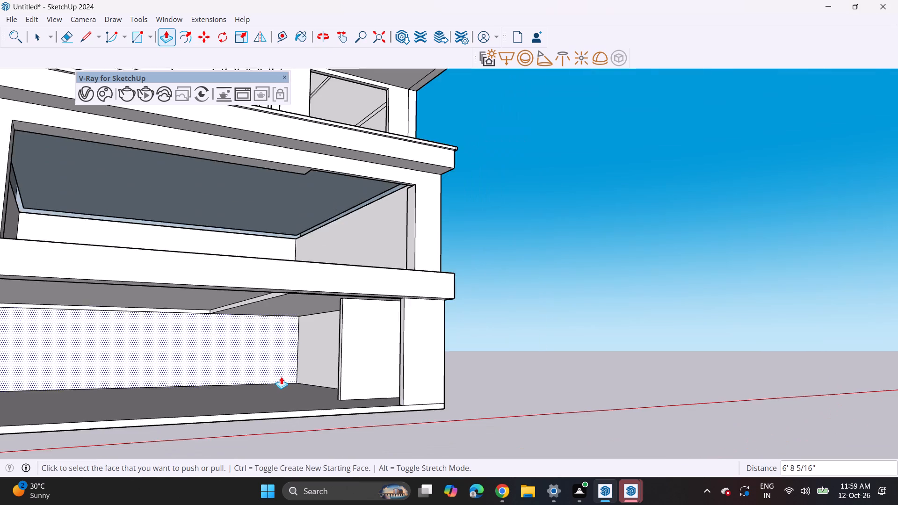
scroll(281, 376, down, 5)
middle_drag(325, 423, 201, 430)
shift+middle_drag(190, 420, 314, 458)
middle_drag(338, 451, 322, 443)
shift+middle_drag(304, 437, 358, 448)
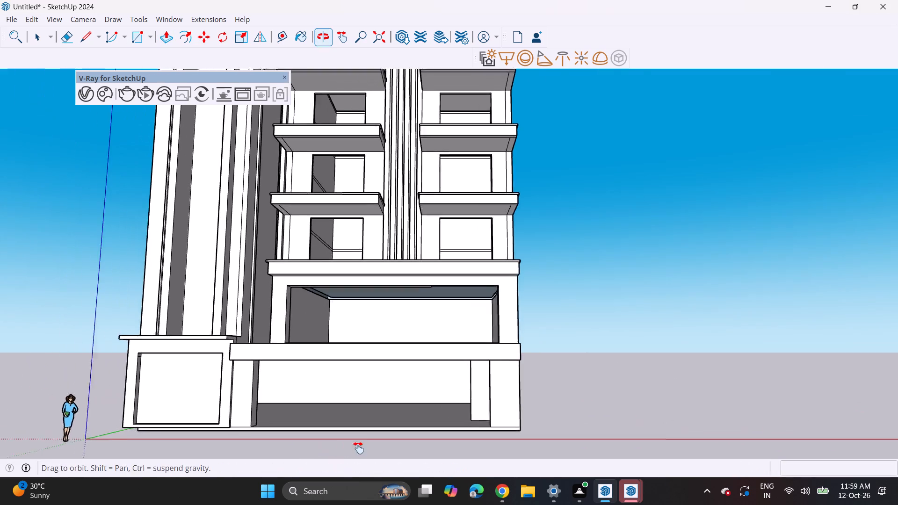
shift+middle_drag(358, 448, 383, 441)
middle_drag(383, 444, 354, 440)
middle_drag(369, 441, 427, 451)
shift+middle_drag(428, 449, 479, 460)
middle_drag(473, 460, 431, 459)
middle_drag(478, 447, 450, 443)
middle_click(437, 442)
shift+middle_drag(422, 441, 442, 483)
scroll(414, 420, down, 3)
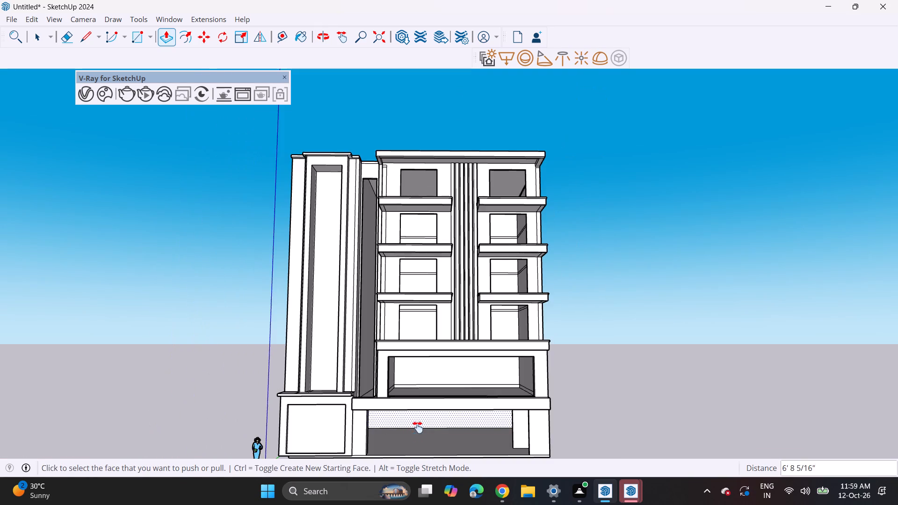
shift+middle_drag(418, 427, 432, 397)
shift+middle_drag(432, 398, 424, 423)
middle_drag(423, 420, 417, 423)
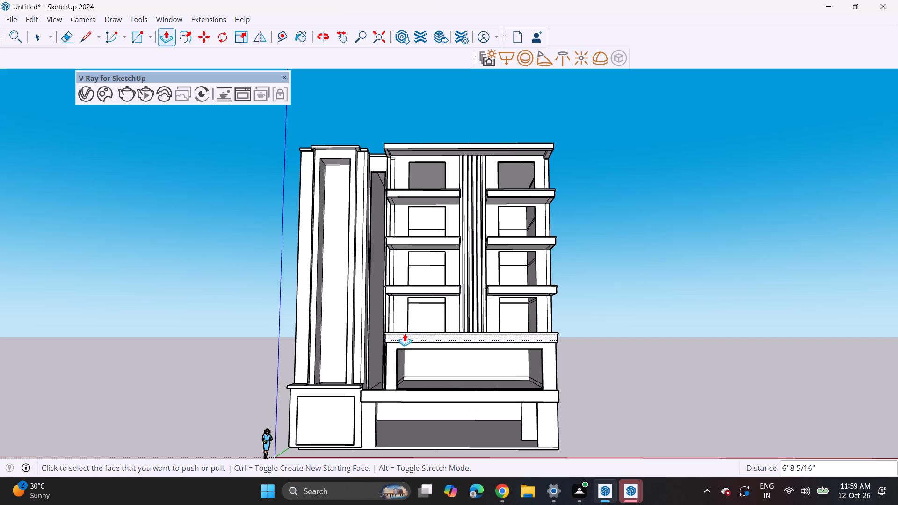
Import the three-pane window model Component_21 from the Downloads folder.
click(12, 21)
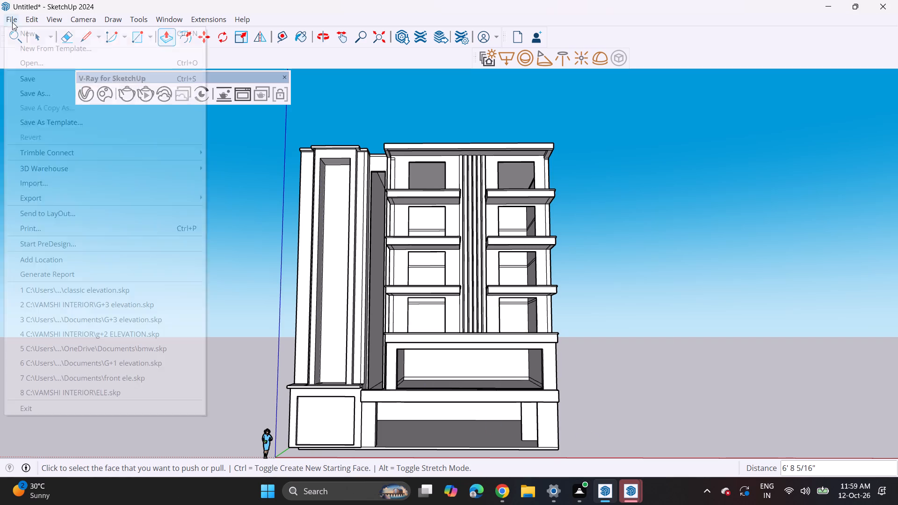
click(45, 183)
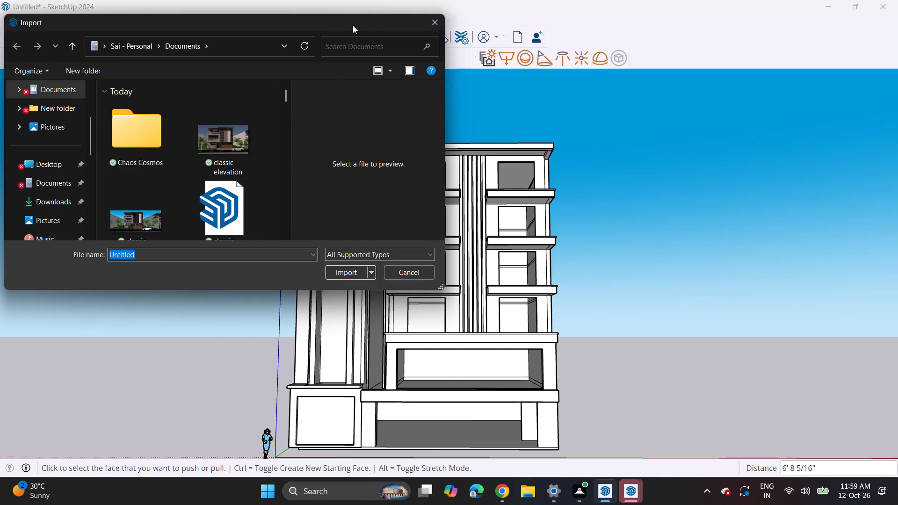
click(351, 25)
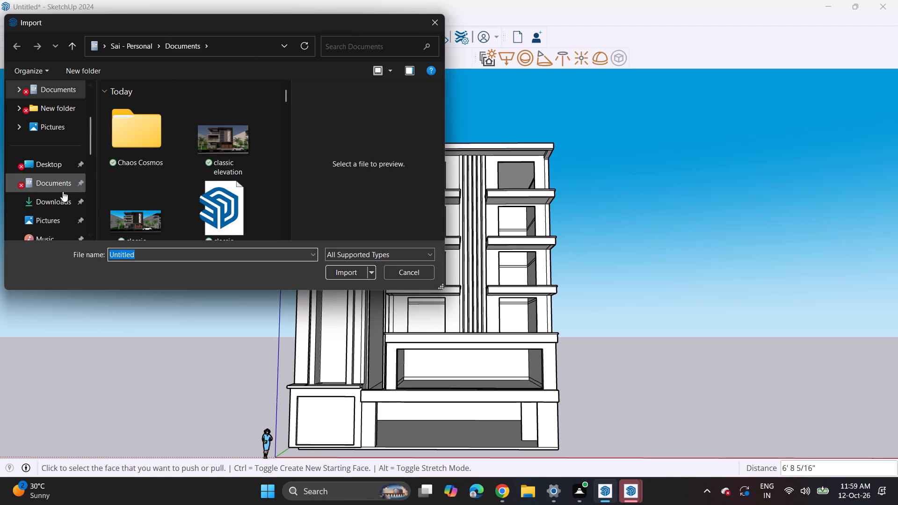
click(60, 197)
scroll(191, 154, down, 3)
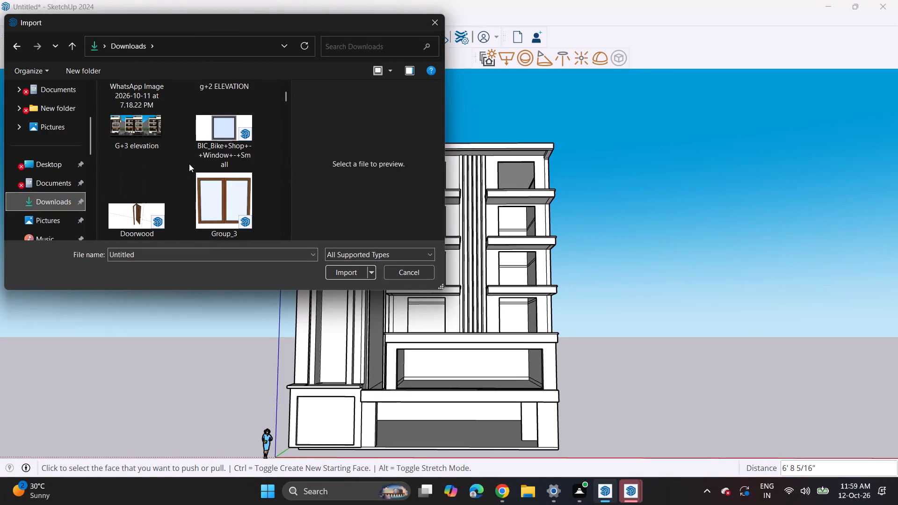
scroll(189, 166, down, 7)
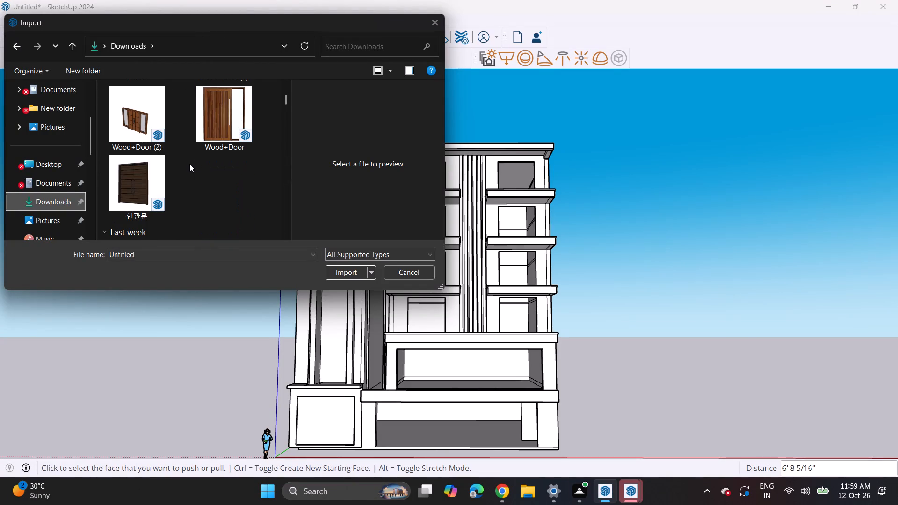
scroll(189, 164, down, 2)
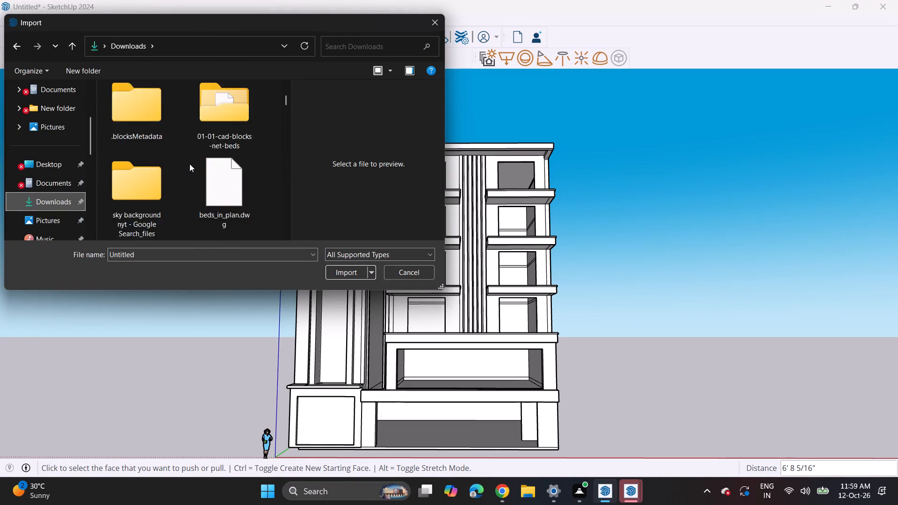
scroll(189, 164, down, 16)
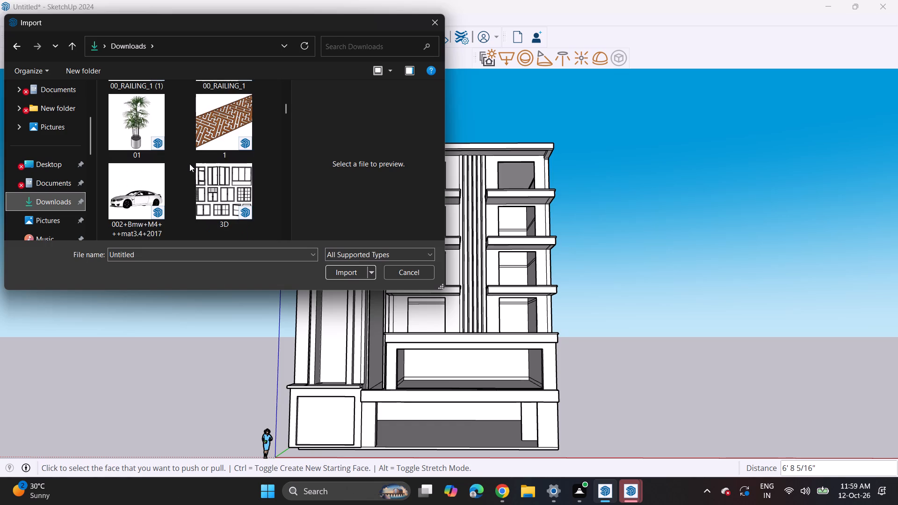
scroll(189, 164, up, 1)
scroll(189, 164, down, 2)
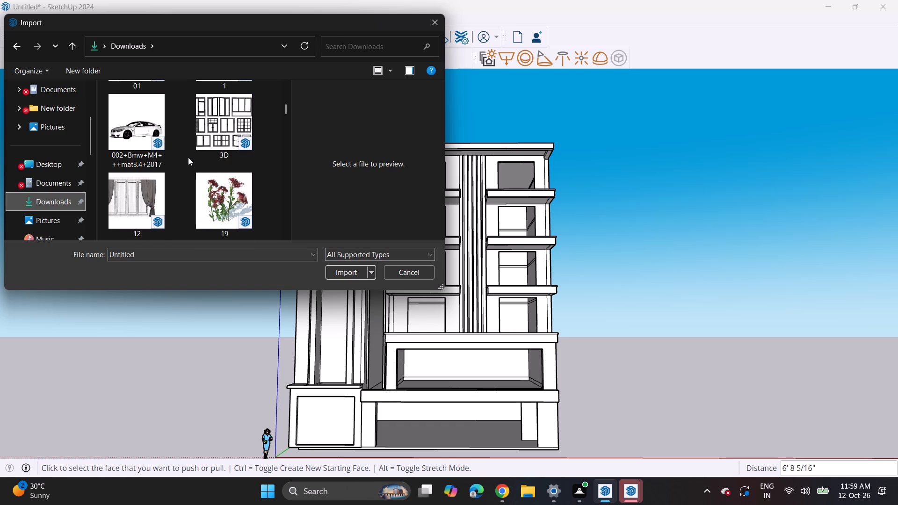
scroll(188, 157, up, 2)
scroll(214, 150, down, 5)
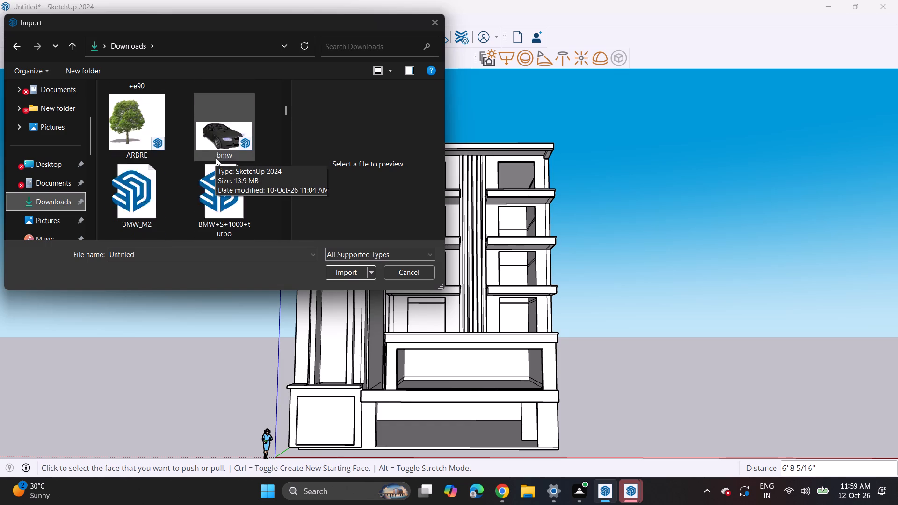
scroll(216, 159, down, 8)
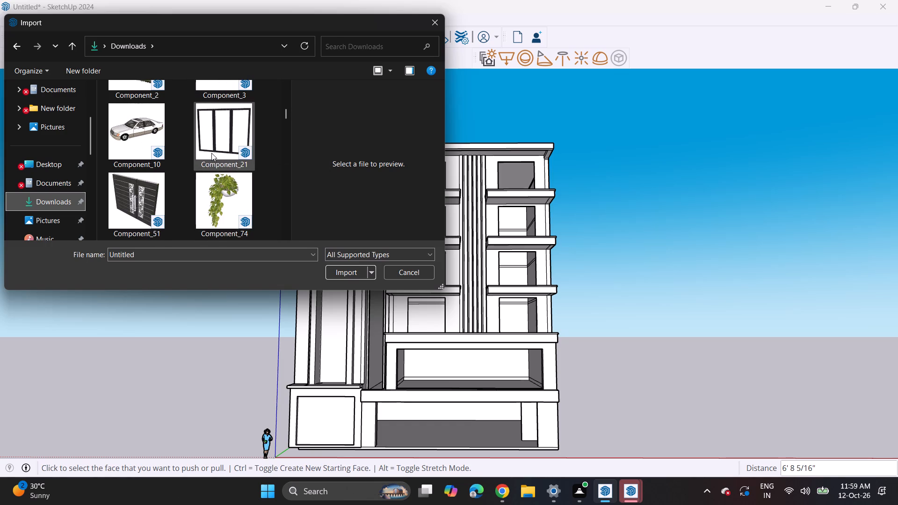
click(208, 153)
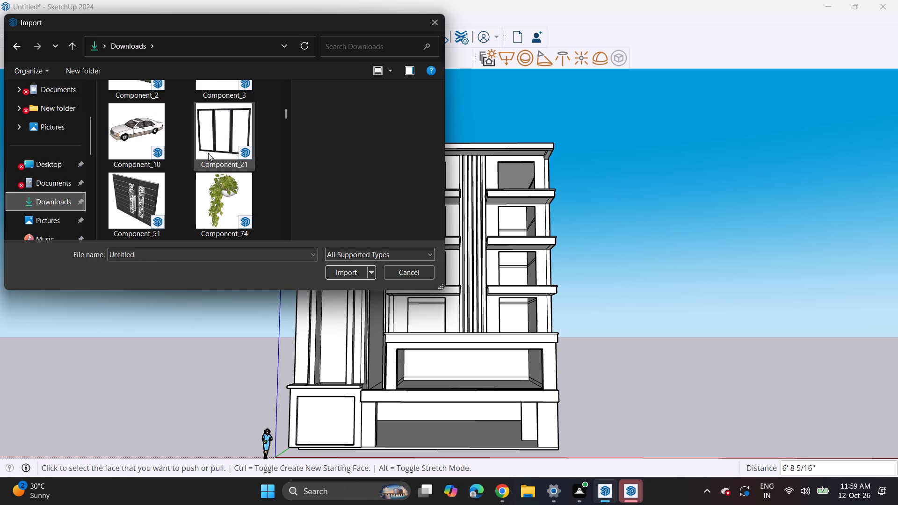
click(353, 272)
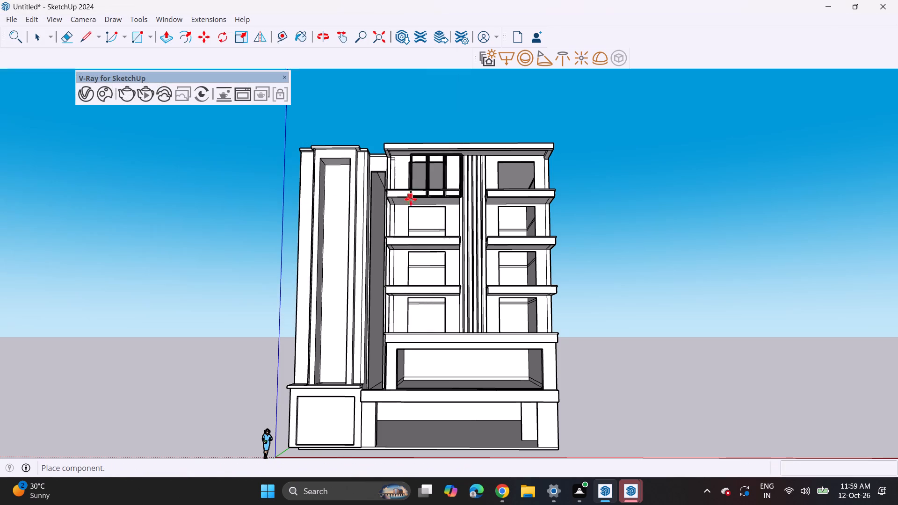
Place the imported window at the lower left corner of the top-floor left balcony opening, and shift it about 2 15/16".
middle_drag(407, 186, 435, 329)
scroll(434, 243, up, 10)
scroll(391, 188, down, 2)
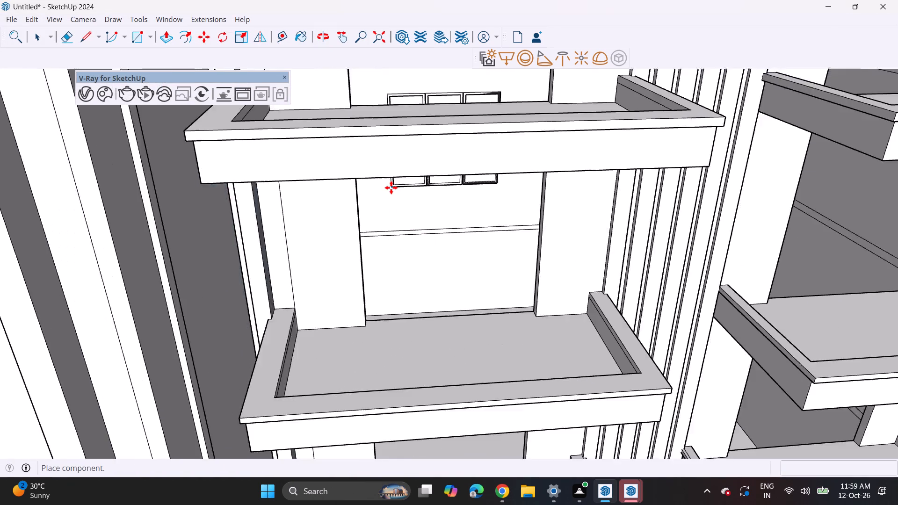
scroll(391, 188, down, 6)
shift+middle_drag(381, 163, 396, 232)
middle_drag(398, 222, 384, 194)
click(386, 228)
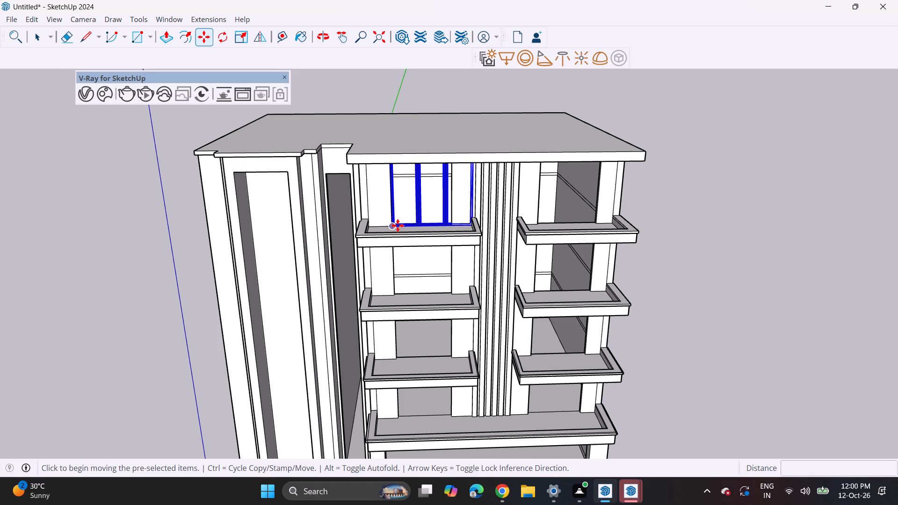
click(419, 220)
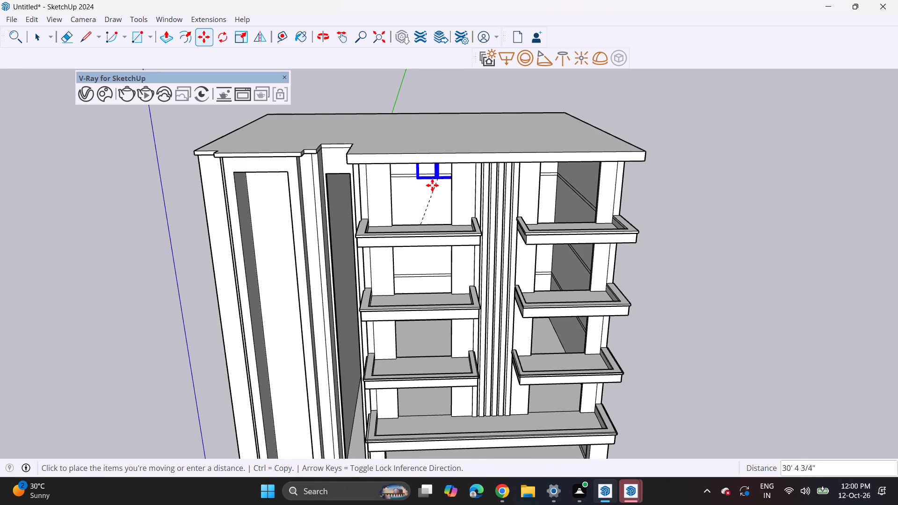
click(415, 227)
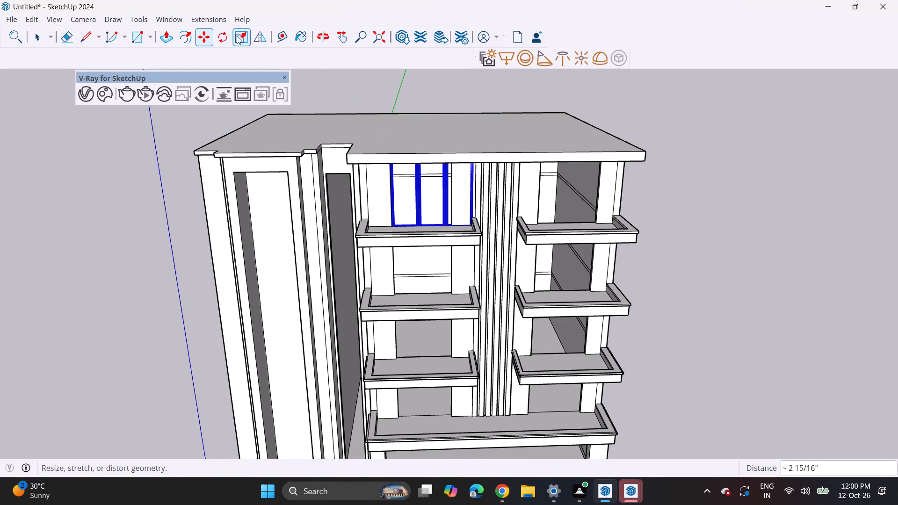
Scale the imported window uniformly by about 0.75 to match the width of the top-floor left balcony opening.
click(244, 33)
middle_drag(487, 244, 480, 224)
scroll(471, 186, up, 8)
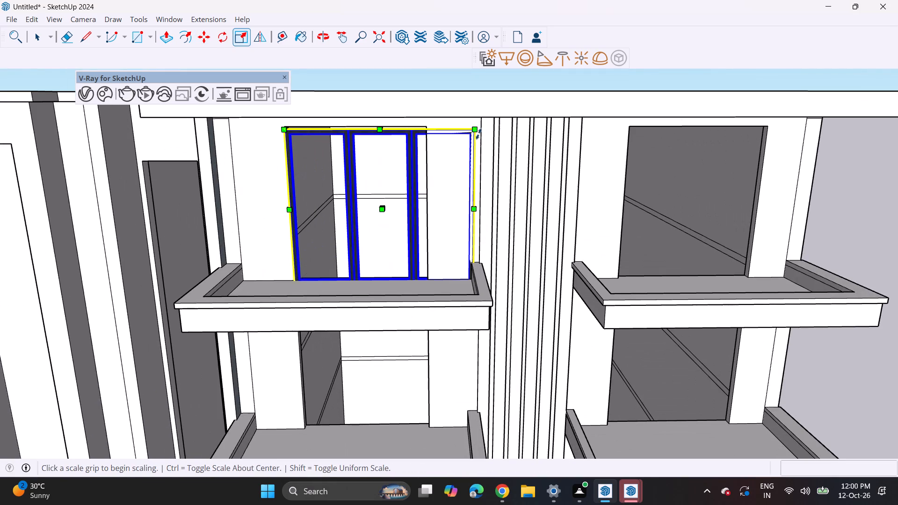
click(477, 128)
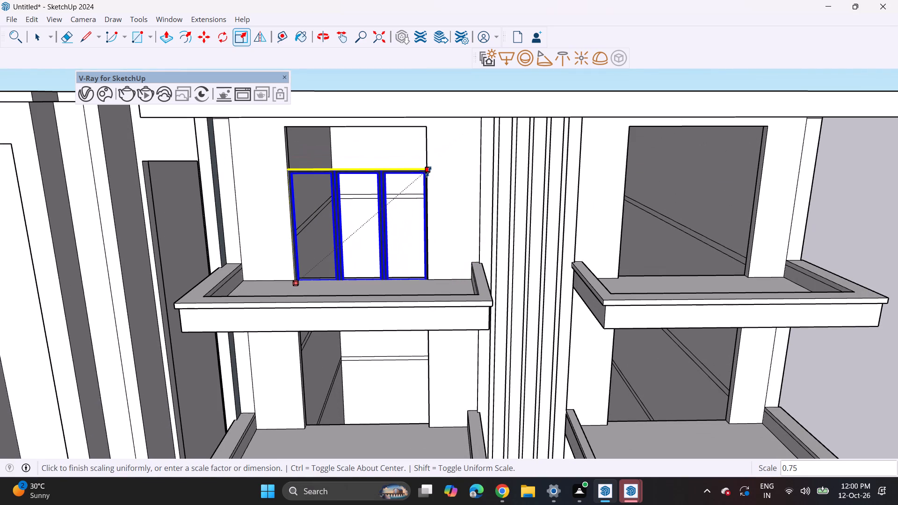
click(428, 172)
Stretch the window's height along the blue axis up to the top edge of the top-floor left opening.
middle_drag(382, 156, 312, 165)
scroll(385, 169, up, 4)
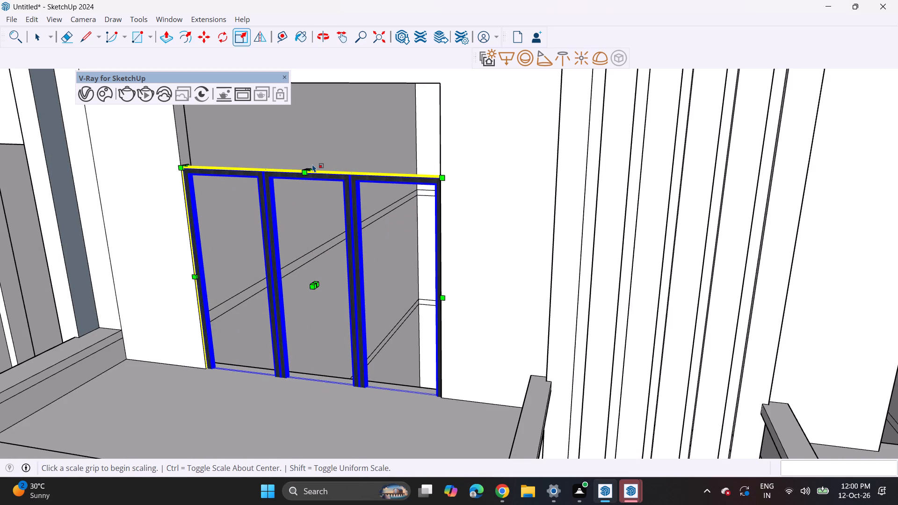
scroll(312, 164, up, 4)
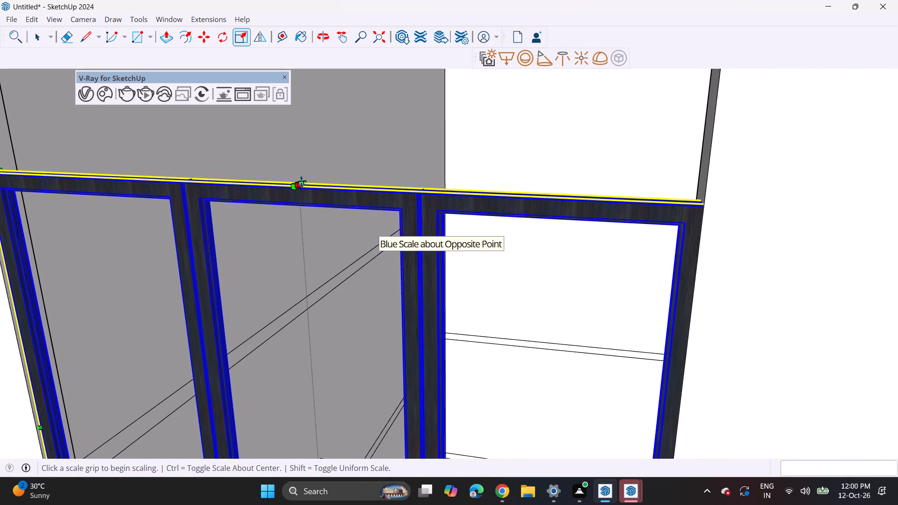
click(301, 182)
scroll(313, 158, down, 6)
shift+middle_drag(320, 173, 333, 269)
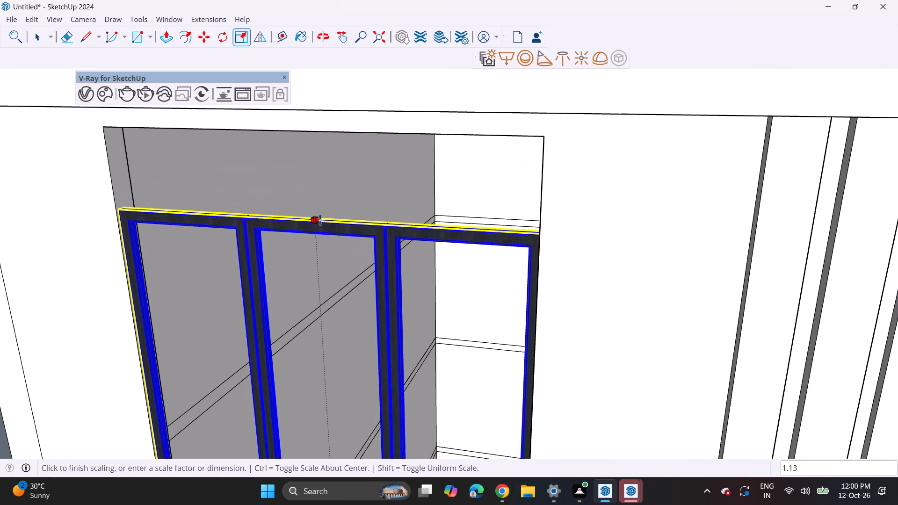
click(359, 130)
Copy the fitted window across to the top-floor right balcony opening, aligning it with the opening's upper right corner.
scroll(380, 240, down, 5)
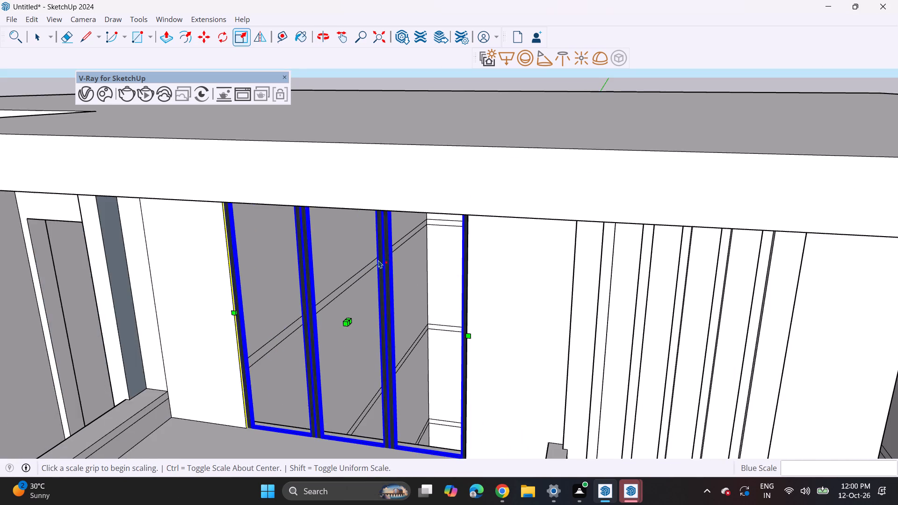
scroll(378, 260, down, 5)
shift+middle_drag(307, 392, 297, 320)
middle_drag(254, 312, 351, 293)
shift+middle_drag(369, 286, 318, 286)
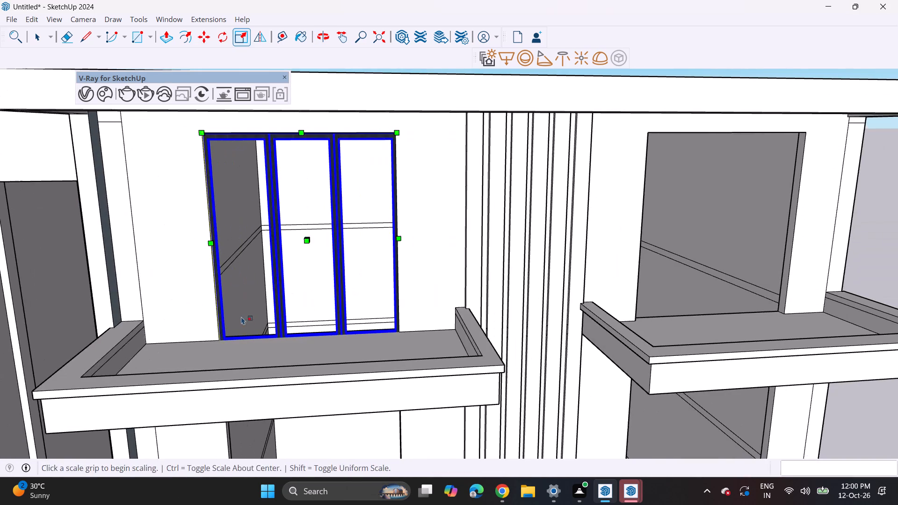
middle_drag(245, 312, 244, 255)
scroll(248, 261, down, 5)
shift+middle_drag(290, 299, 224, 289)
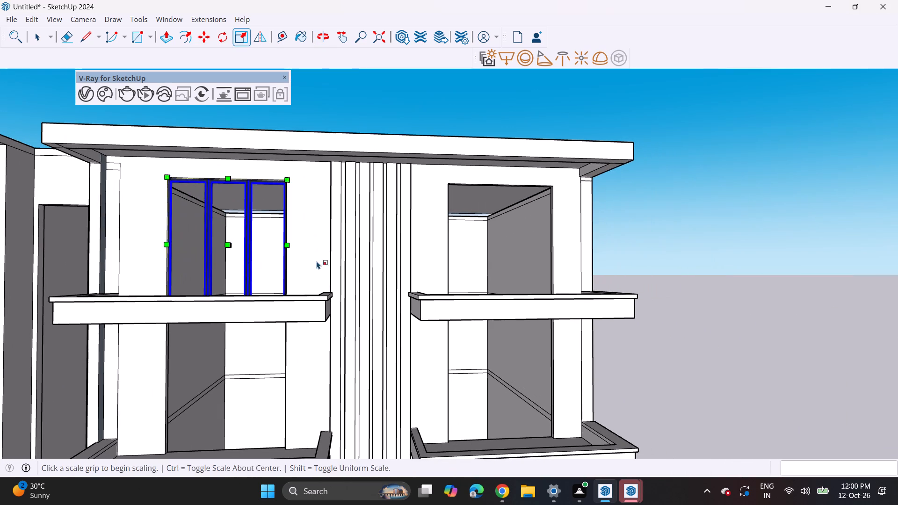
key(space)
key(m)
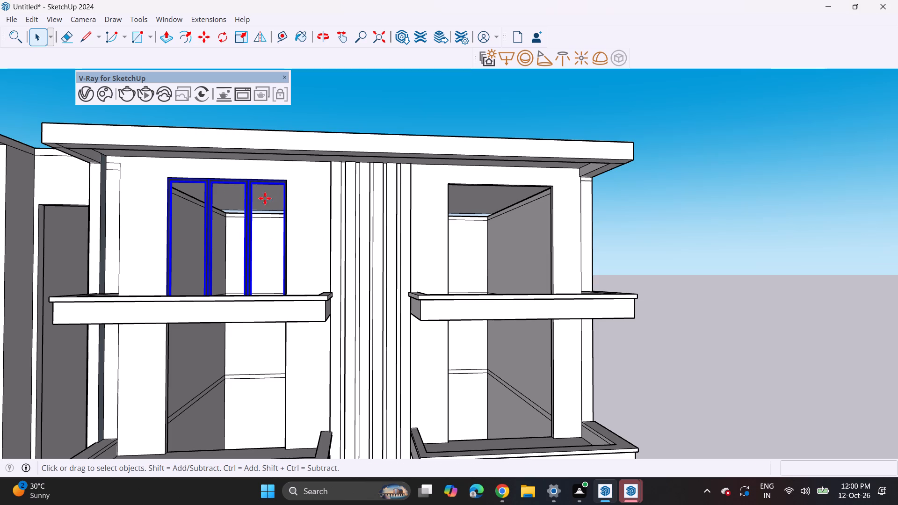
click(285, 181)
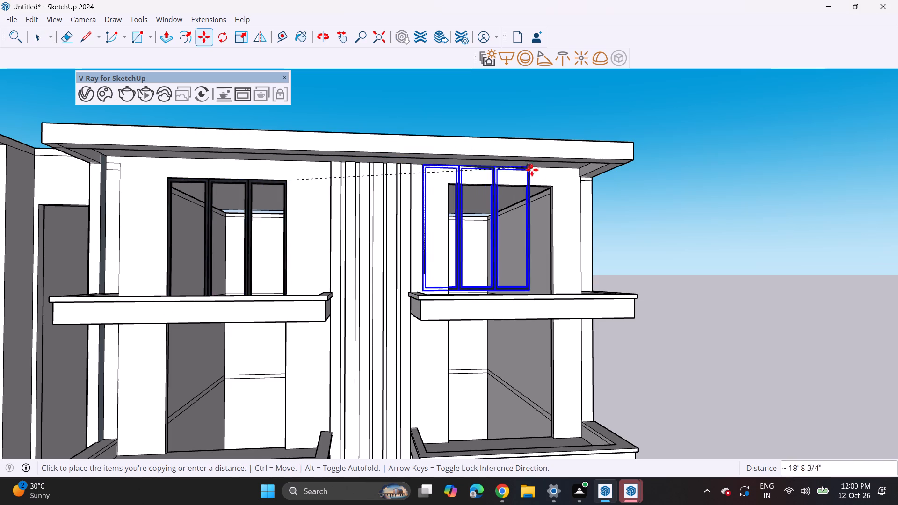
click(553, 188)
Copy the window 10' 6" down into the right opening one floor below the top, and from there across into that floor's left opening.
click(555, 185)
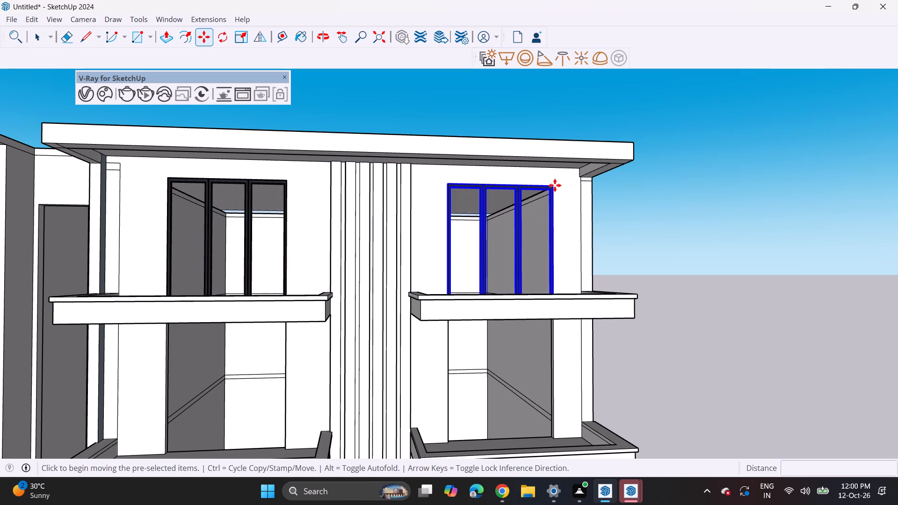
shift+middle_drag(565, 325, 549, 229)
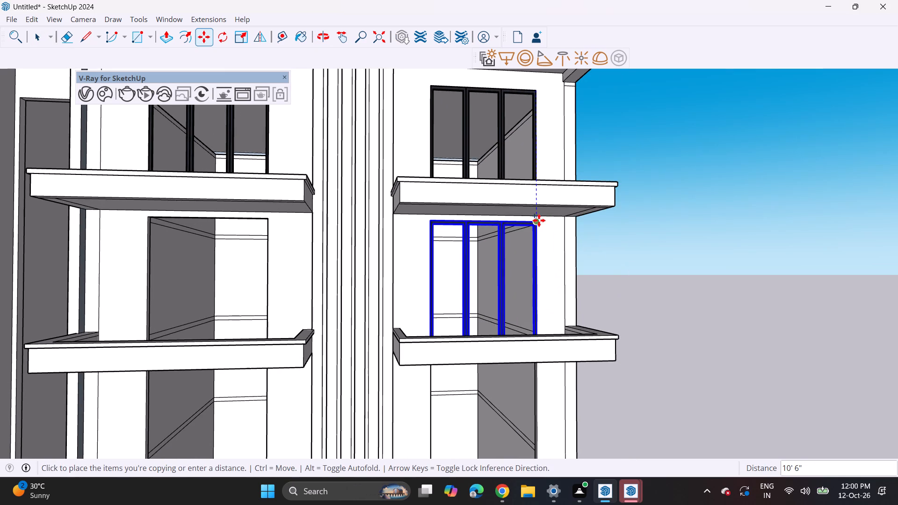
click(539, 220)
click(537, 222)
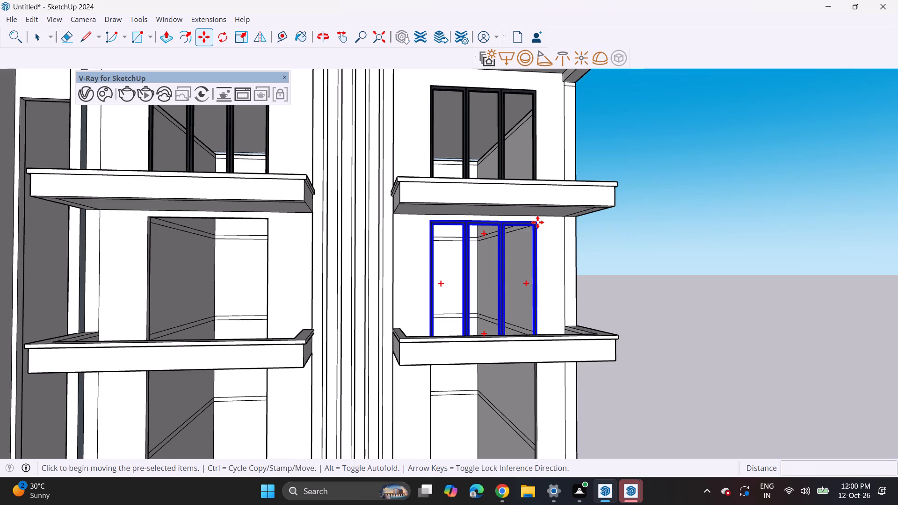
click(265, 232)
click(271, 229)
click(267, 222)
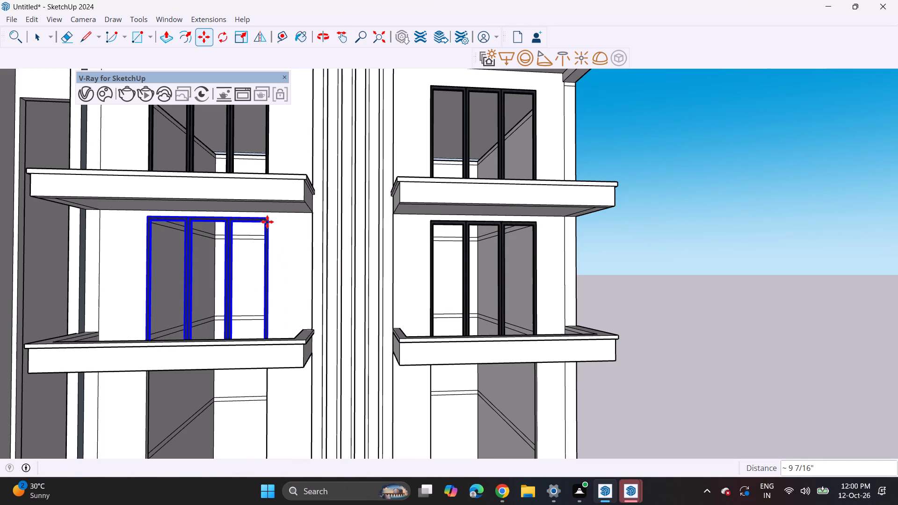
Copy the window another 10' 6" down into the next floor's left opening, and about 20' 7 1/2" across into its right opening.
click(270, 220)
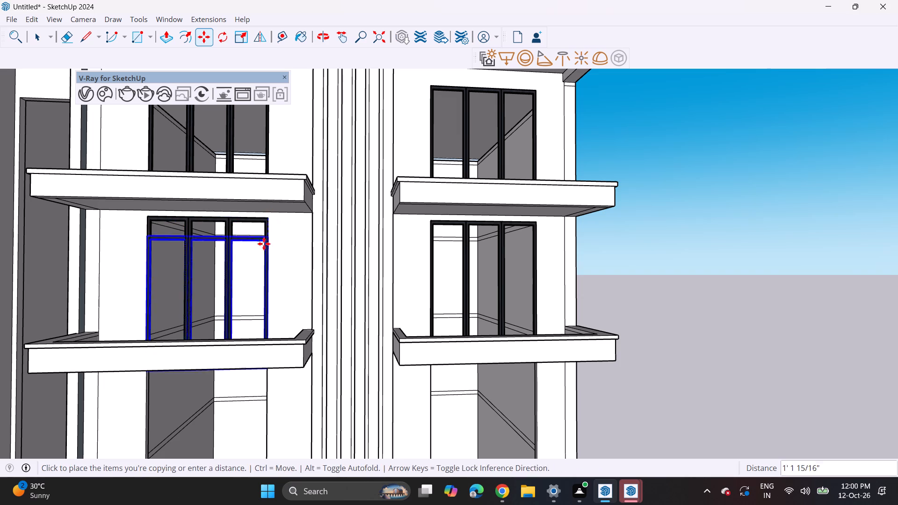
shift+middle_drag(273, 332, 272, 223)
scroll(264, 253, up, 2)
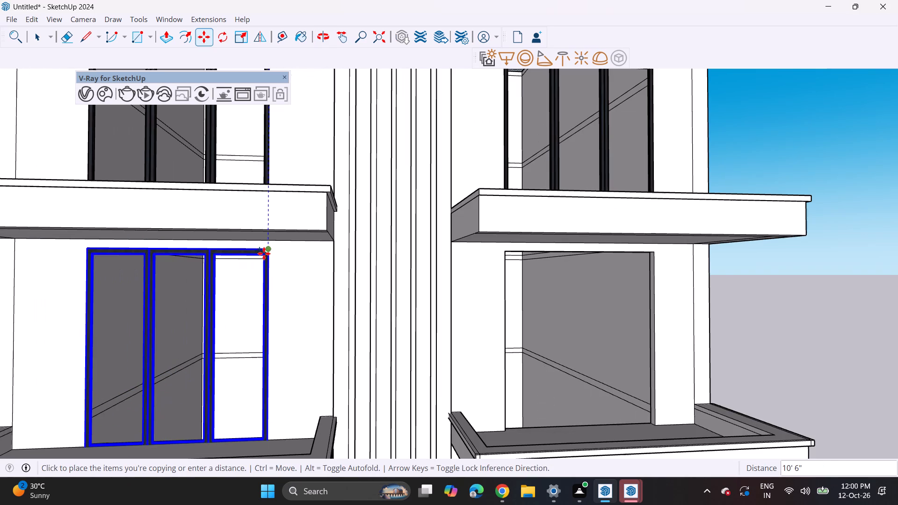
click(264, 253)
click(266, 246)
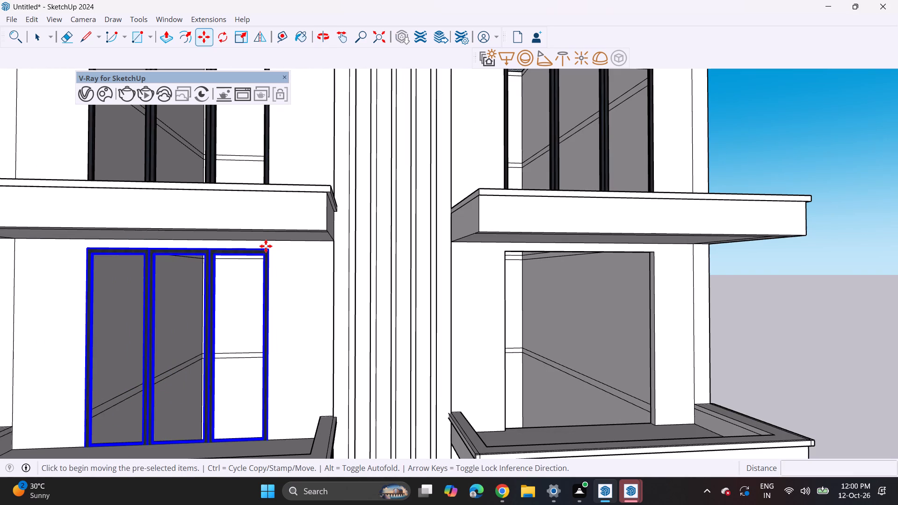
click(652, 253)
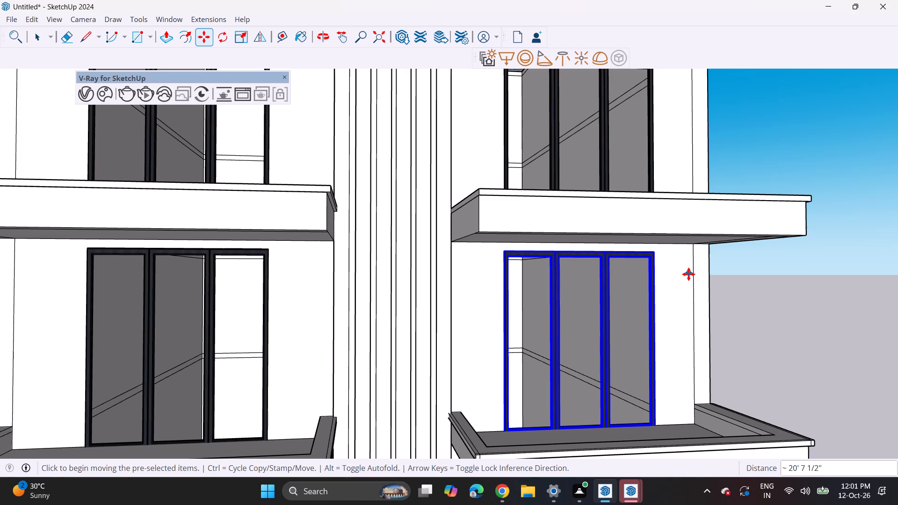
key(space)
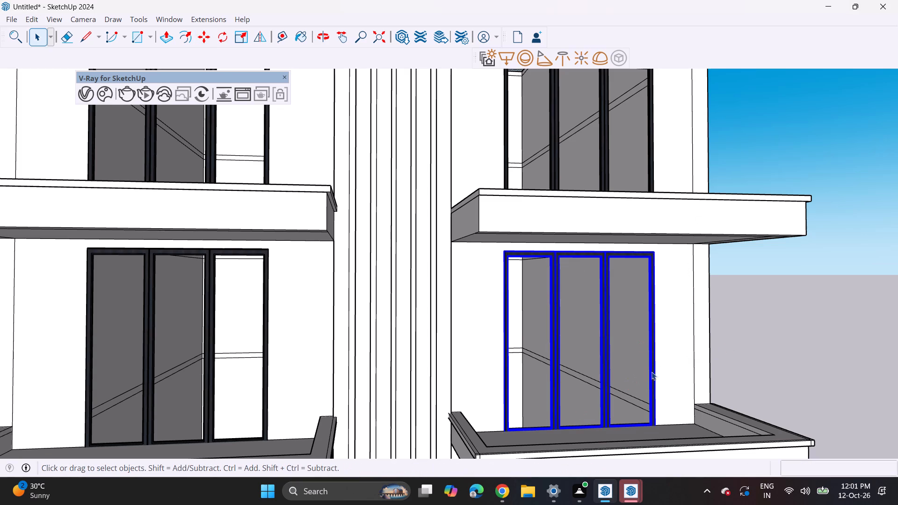
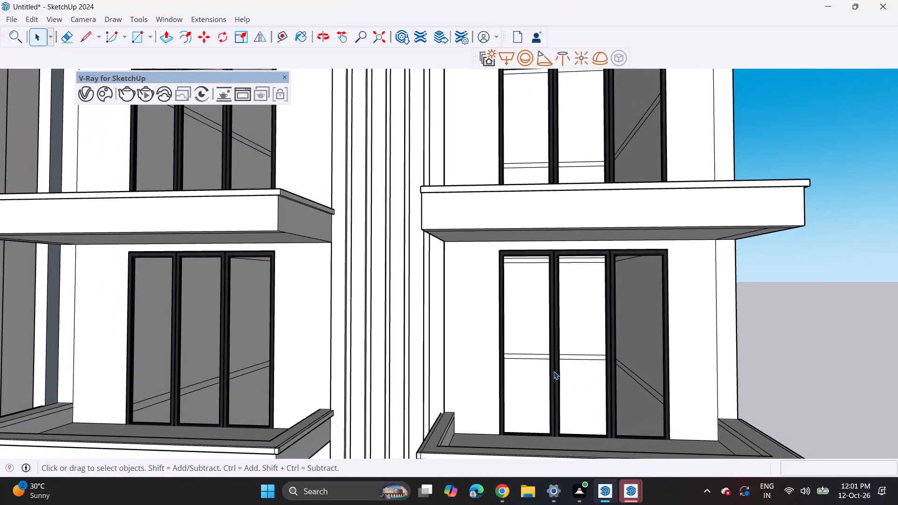
Examine the front elevation's windows, balconies and the two unframed openings on the lowest balcony level.
scroll(554, 371, down, 8)
shift+middle_drag(525, 372, 578, 318)
scroll(578, 318, down, 3)
shift+middle_drag(578, 318, 570, 309)
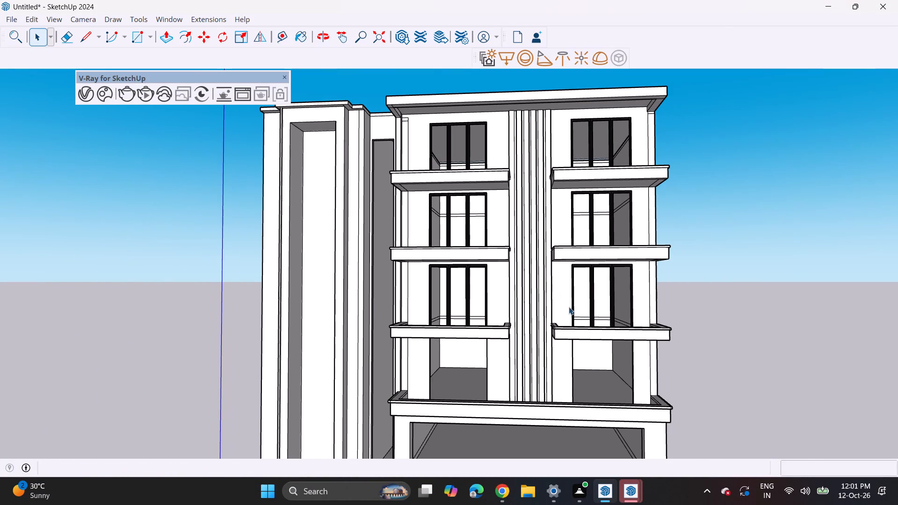
middle_click(541, 255)
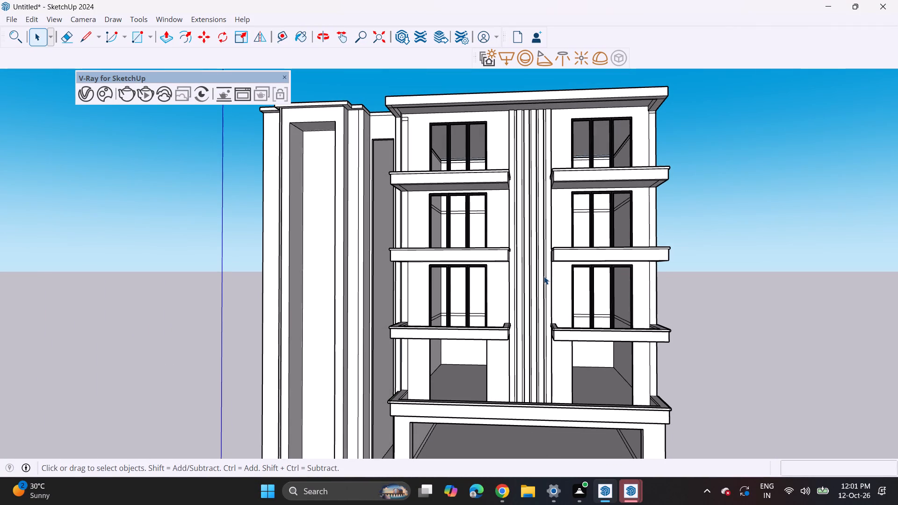
scroll(582, 313, up, 5)
middle_drag(614, 344, 608, 299)
scroll(614, 344, up, 1)
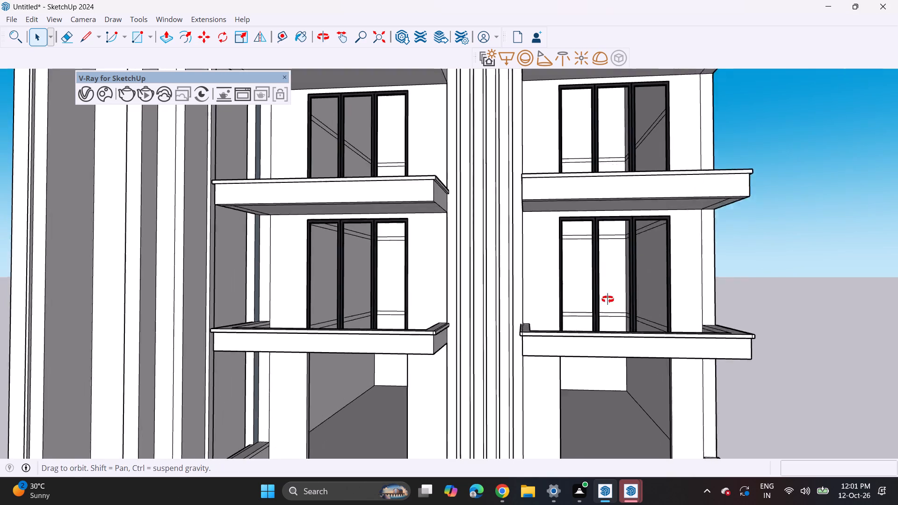
middle_drag(608, 299, 604, 279)
scroll(622, 381, up, 1)
middle_drag(622, 381, 563, 403)
middle_drag(594, 348, 595, 353)
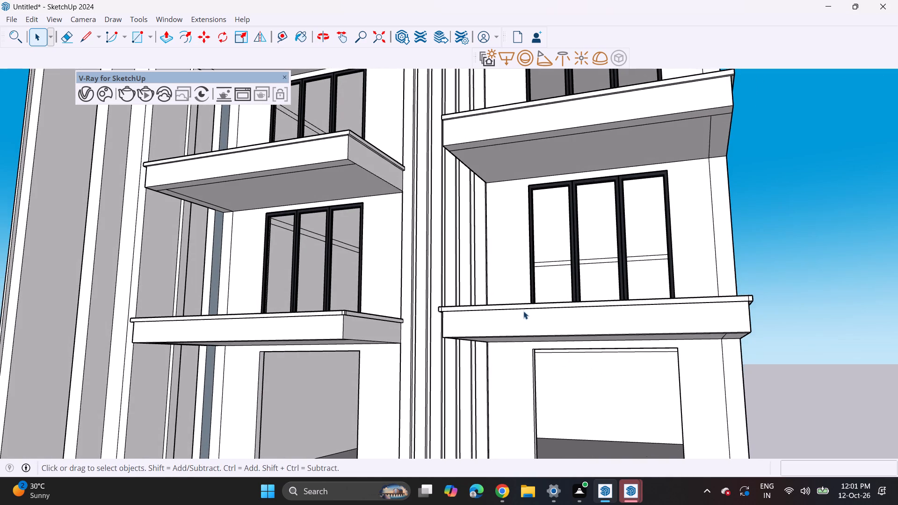
Push/Pull a thin floor-level strip on the interior back wall about 35' 8 1/8" forward to the front wall's corner endpoint.
middle_drag(564, 368, 572, 265)
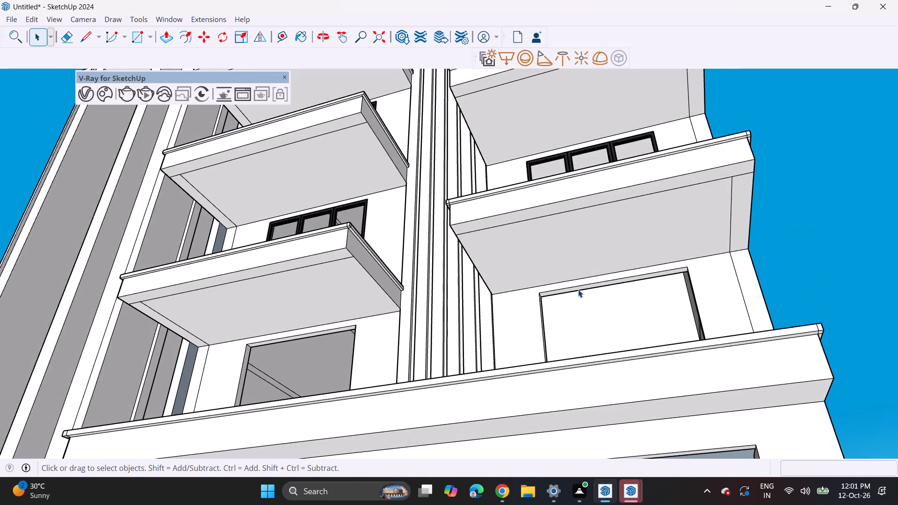
scroll(603, 335, up, 3)
middle_drag(605, 306, 619, 463)
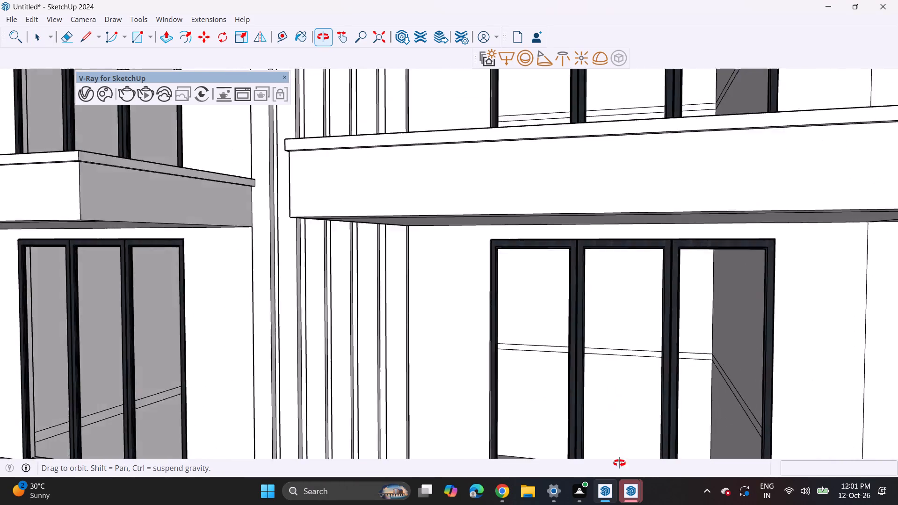
middle_drag(619, 463, 580, 314)
scroll(581, 280, up, 3)
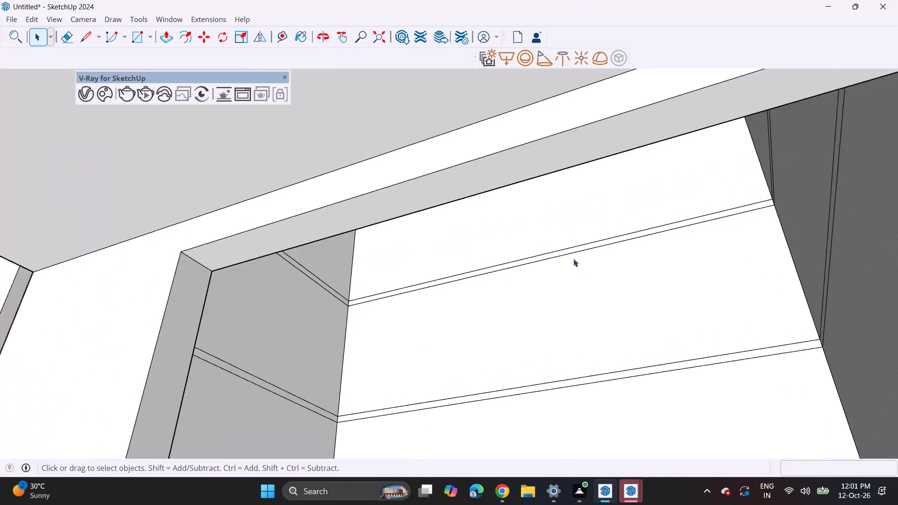
click(162, 36)
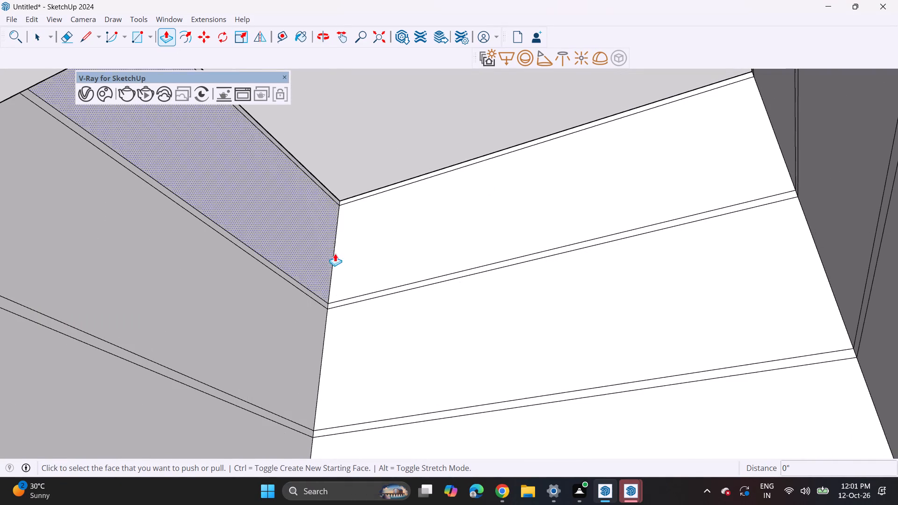
click(384, 294)
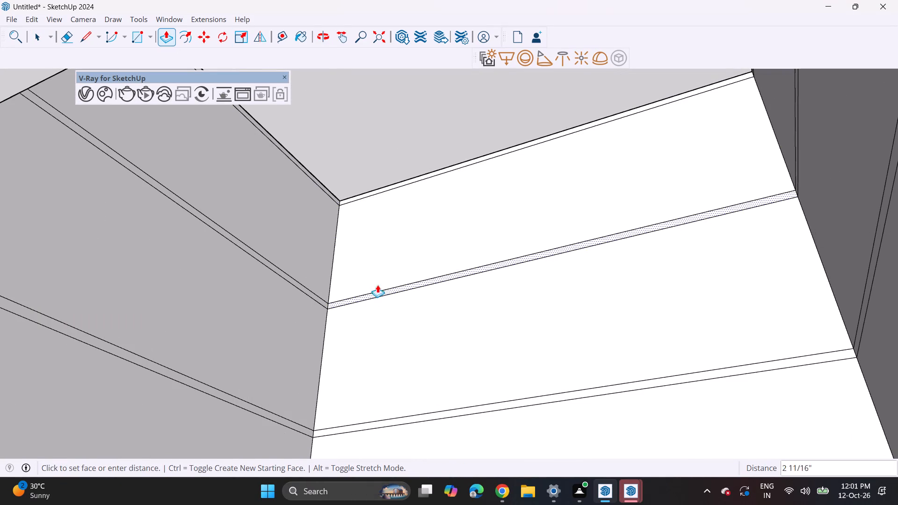
middle_drag(107, 119, 64, 125)
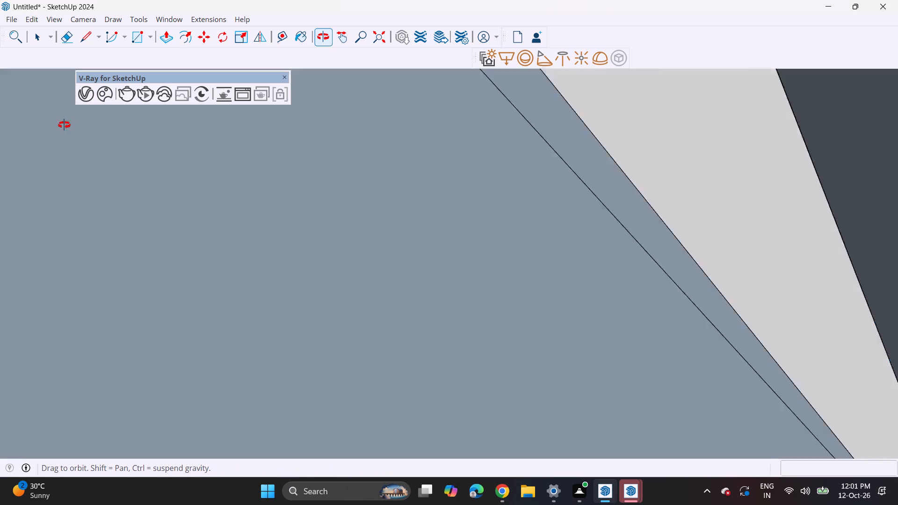
middle_drag(64, 125, 79, 158)
middle_drag(159, 195, 223, 218)
scroll(186, 209, down, 2)
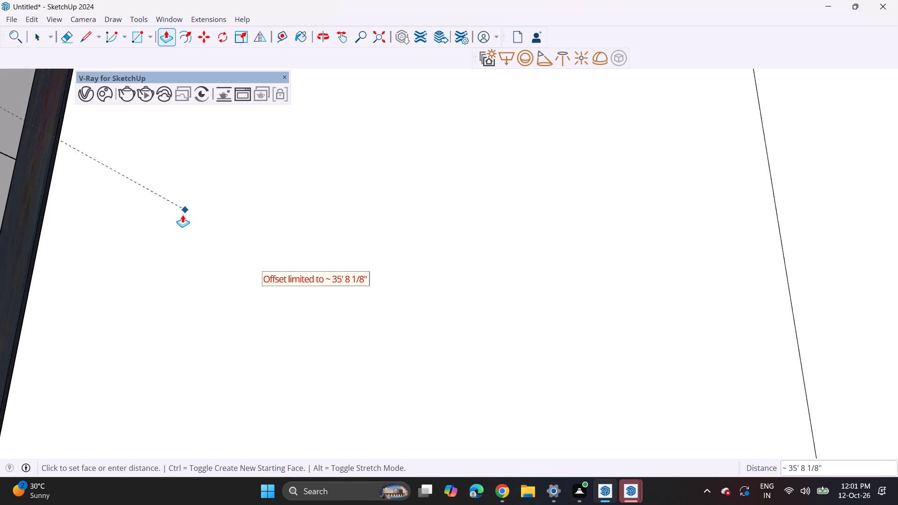
scroll(182, 215, down, 20)
scroll(182, 215, down, 7)
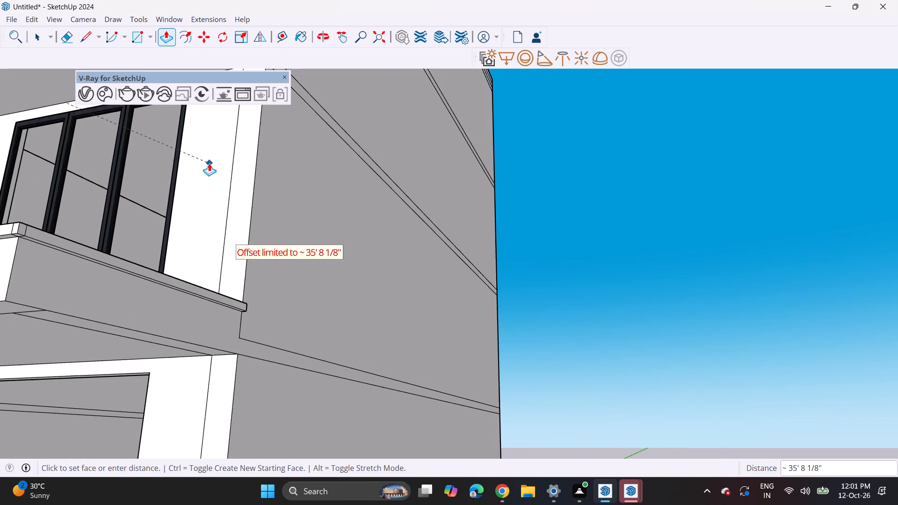
shift+middle_drag(224, 154, 295, 316)
shift+middle_drag(355, 153, 398, 402)
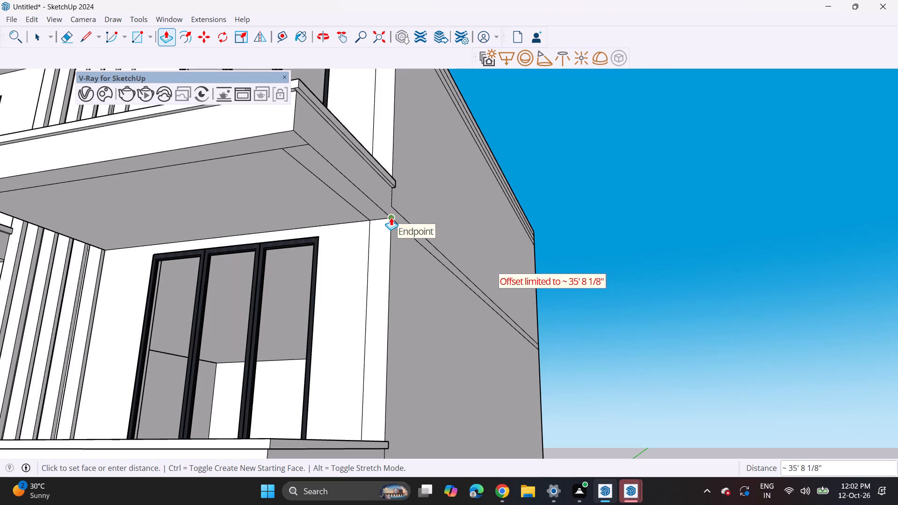
click(391, 217)
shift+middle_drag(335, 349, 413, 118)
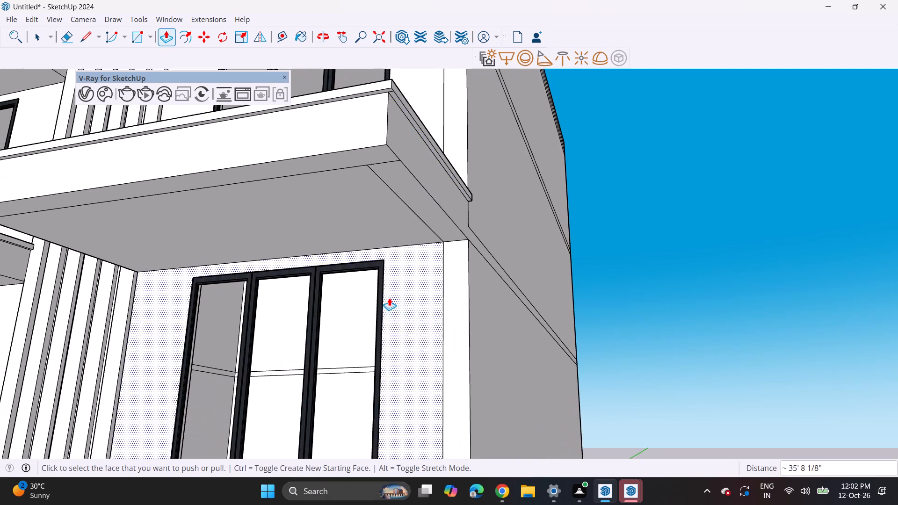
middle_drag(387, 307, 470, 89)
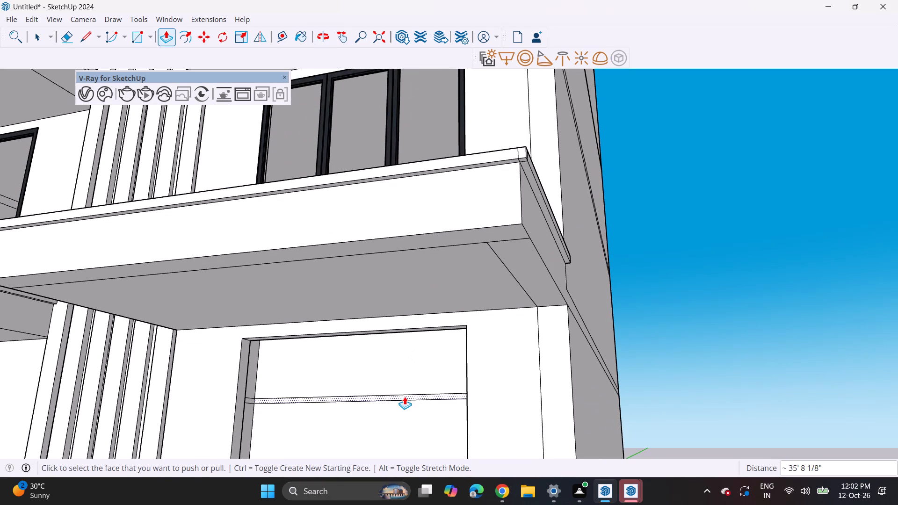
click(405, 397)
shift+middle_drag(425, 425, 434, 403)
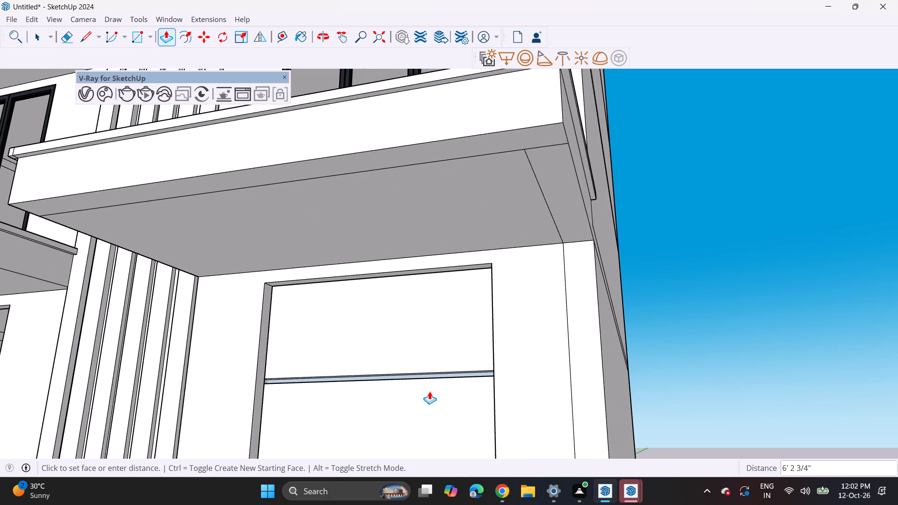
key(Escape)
Push/Pull the upper thin strip seen through the lowest open bay about 35' 8 1/8" forward to the front wall corner.
middle_drag(431, 307, 438, 294)
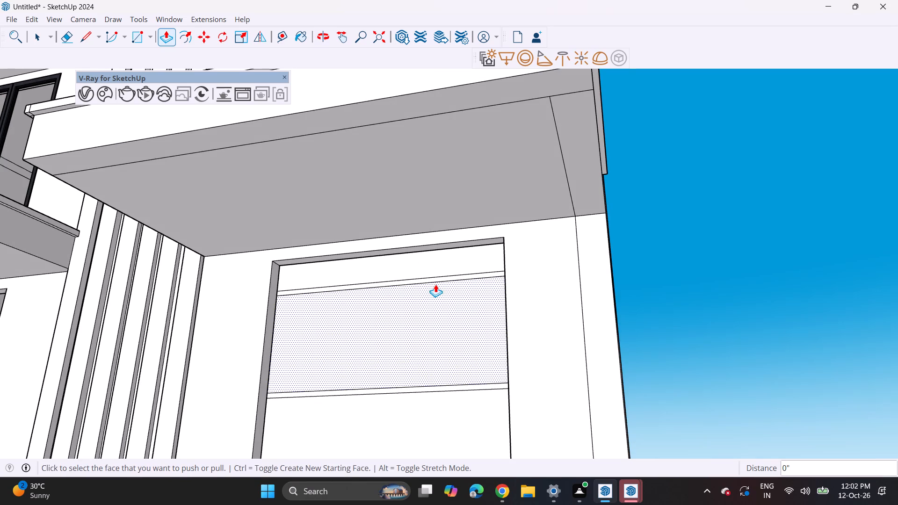
click(436, 281)
middle_drag(457, 223, 440, 416)
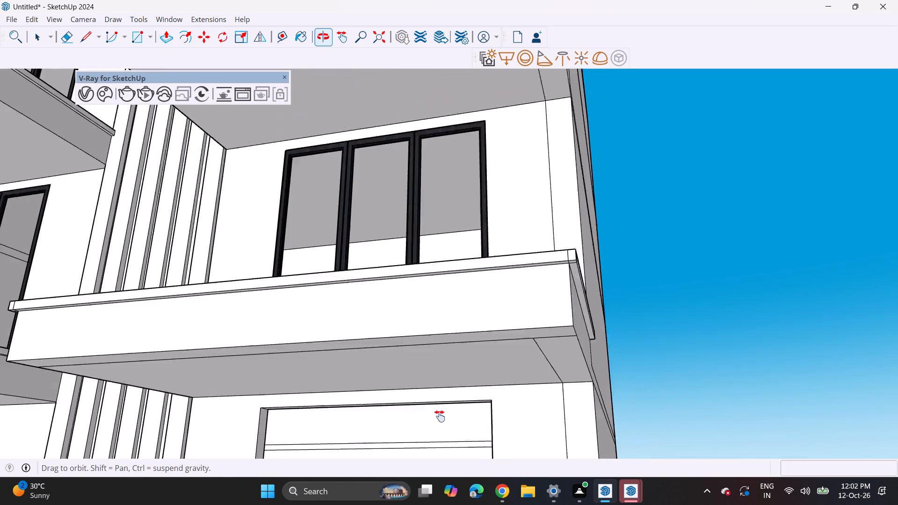
middle_drag(440, 416, 426, 489)
click(555, 193)
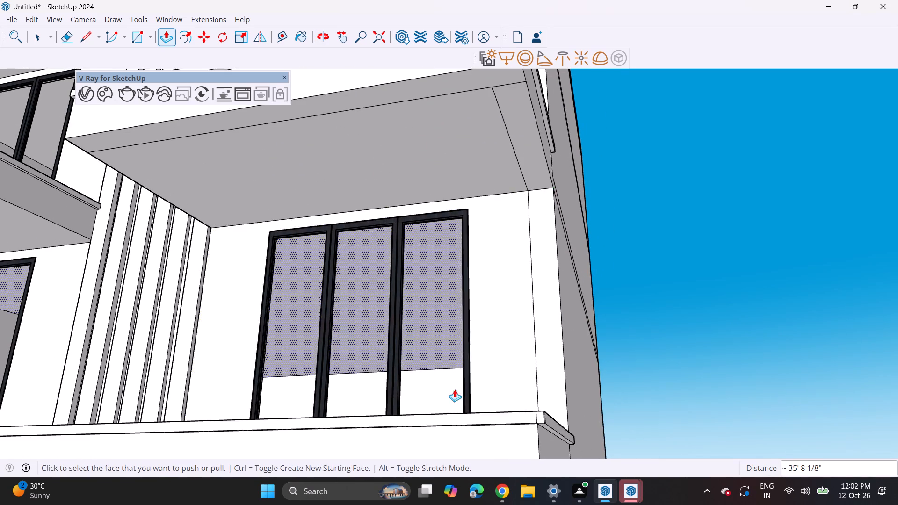
Push/Pull the remaining lower strip on the back wall about 35' 8 1/8" forward to the front wall's corner endpoint.
shift+middle_drag(457, 391, 484, 226)
click(441, 418)
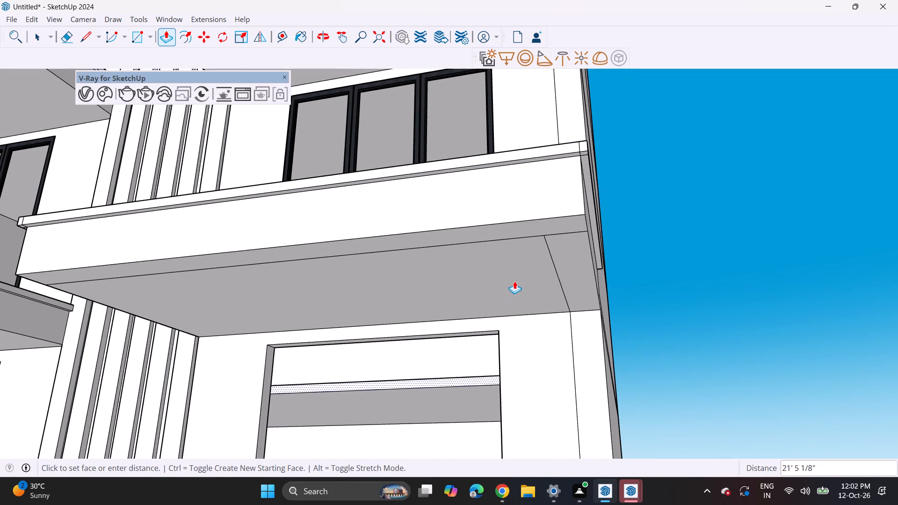
shift+middle_drag(515, 253, 456, 416)
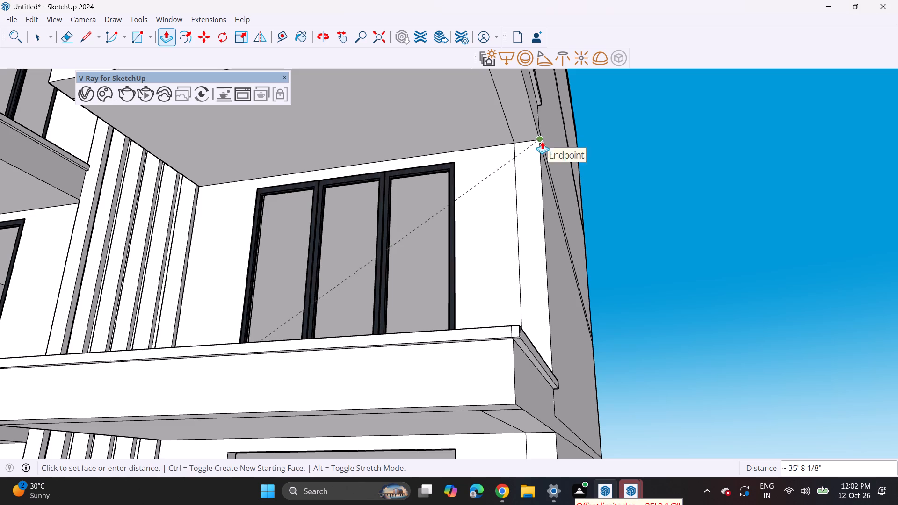
click(542, 141)
Copy the left bay's lowest three-panel window frame about 10' 6 5/16" down into the empty opening directly below it.
middle_drag(446, 328, 485, 277)
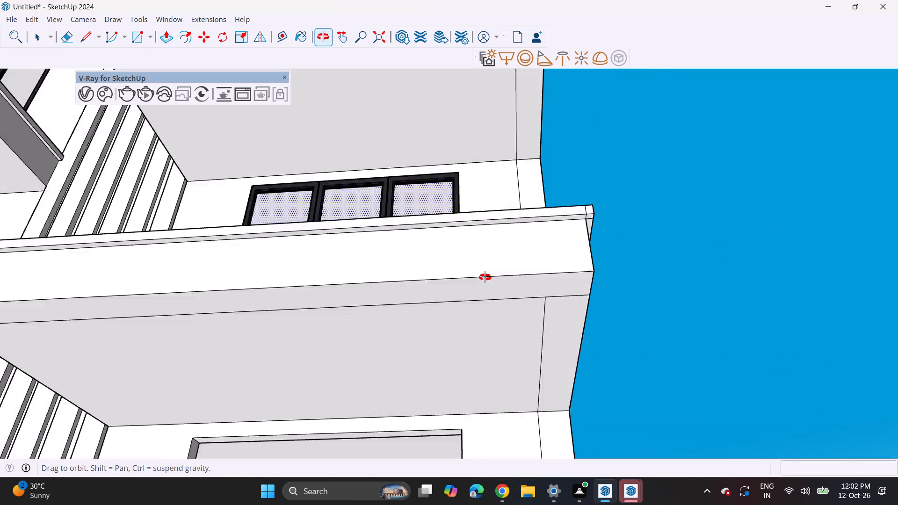
middle_drag(485, 277, 471, 406)
scroll(451, 361, down, 16)
shift+middle_drag(419, 399, 468, 360)
middle_drag(465, 361, 494, 356)
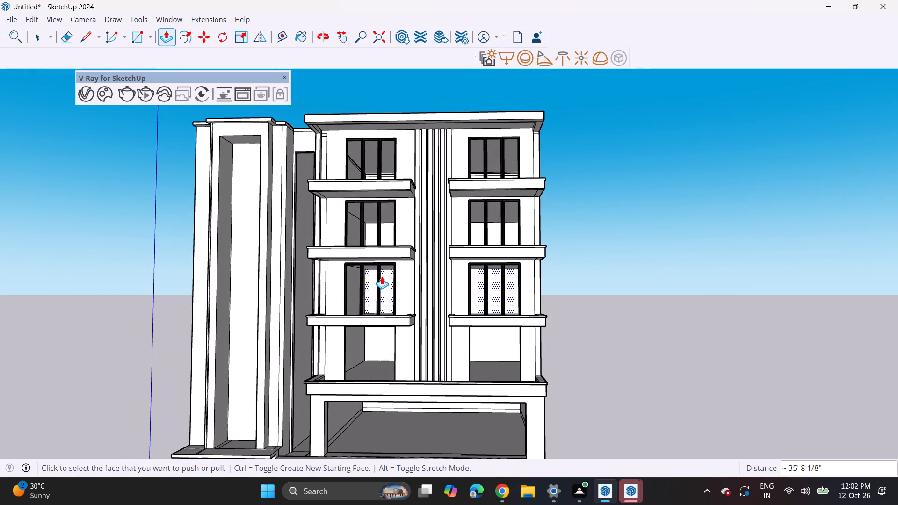
key(space)
click(378, 281)
scroll(378, 281, up, 5)
middle_drag(384, 285, 414, 265)
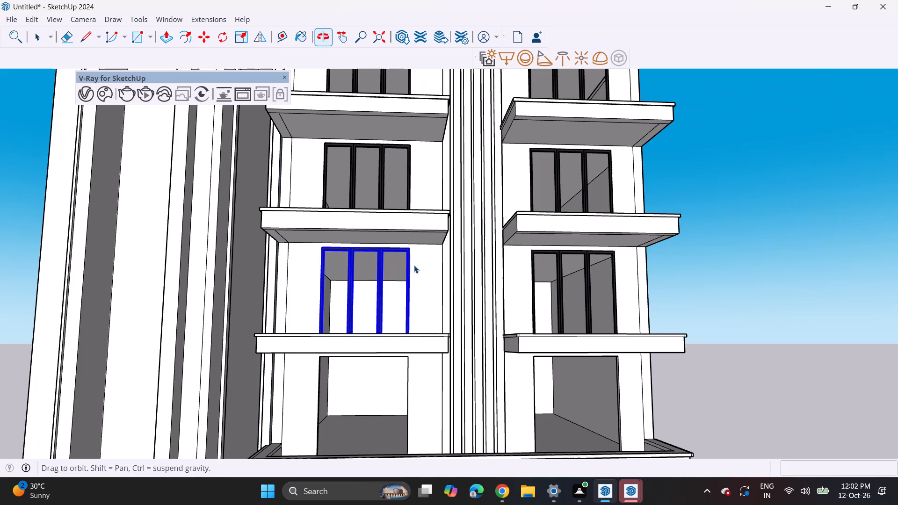
key(m)
click(411, 251)
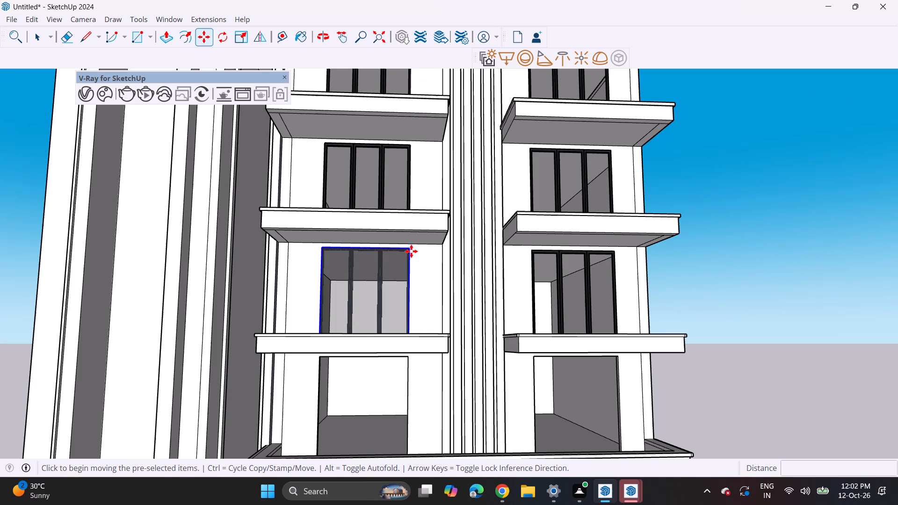
click(406, 360)
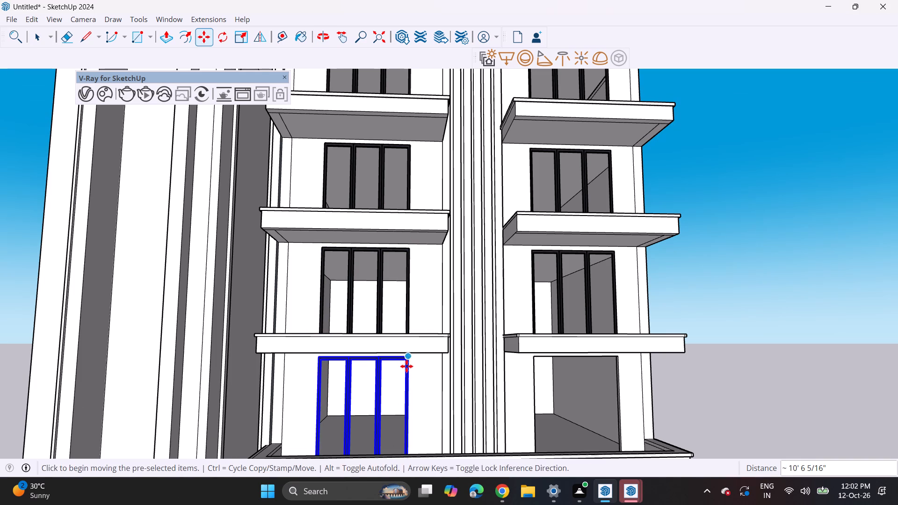
Copy the new lowest-level window frame across into the matching empty opening of the right bay, aligned to its upper corner.
click(407, 359)
middle_drag(608, 382, 546, 367)
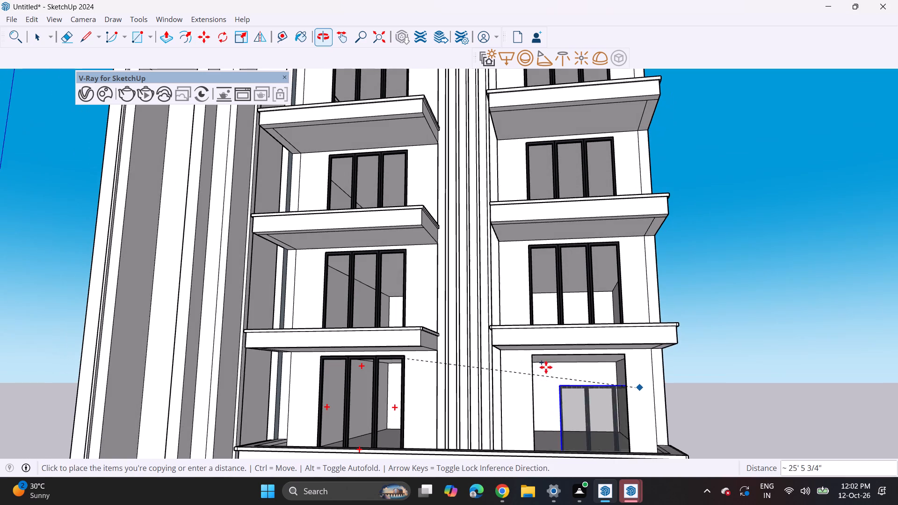
click(629, 360)
Import the Curtains model from Downloads and place it at the left bay's window one level below the top.
scroll(514, 429, down, 6)
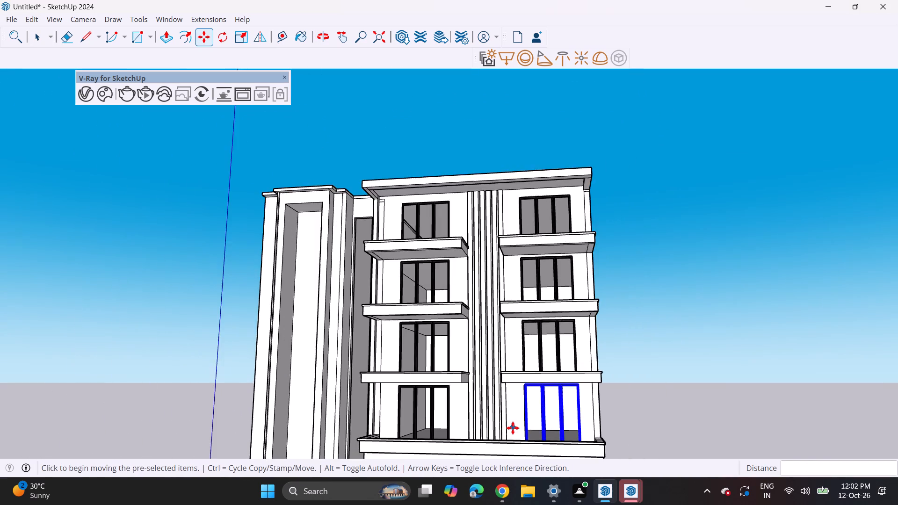
scroll(513, 428, down, 2)
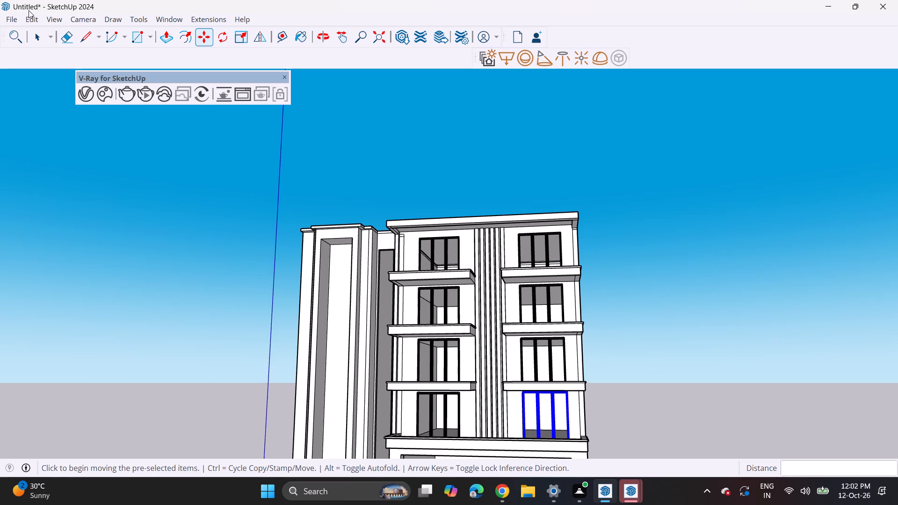
click(14, 21)
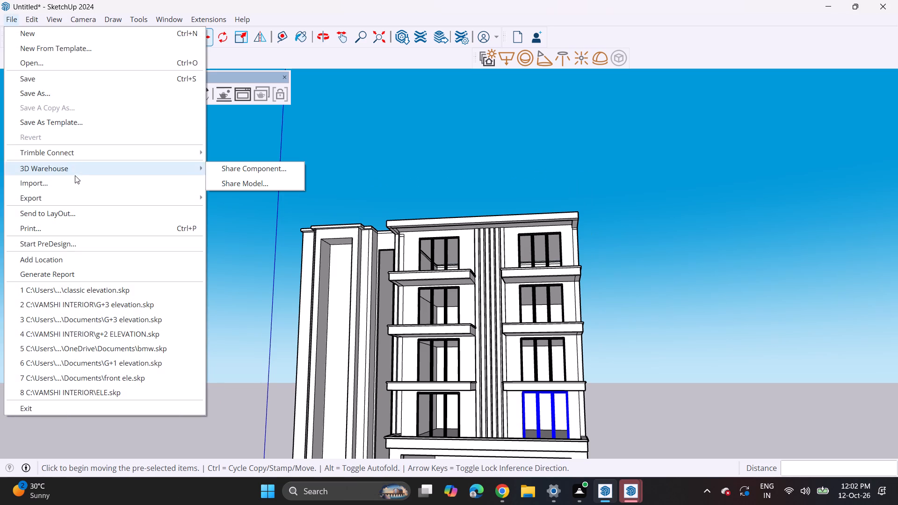
click(74, 180)
scroll(219, 167, down, 8)
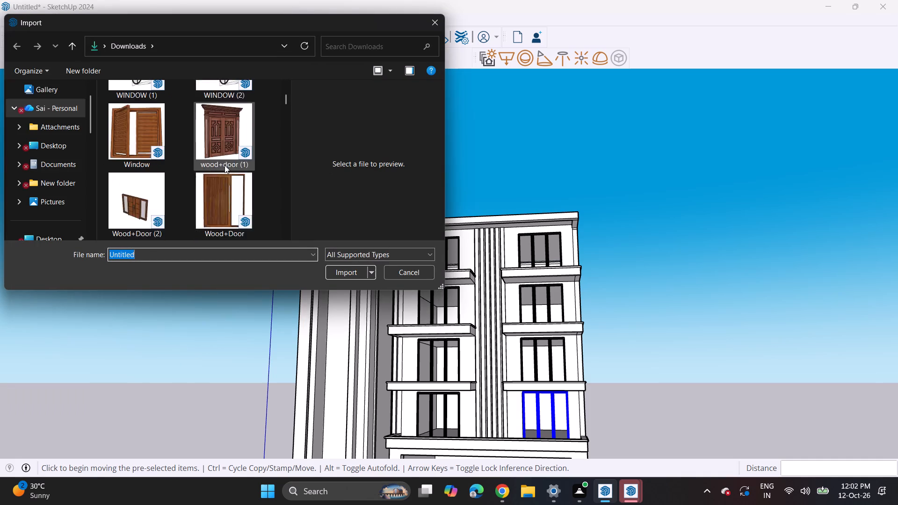
scroll(224, 165, down, 20)
scroll(224, 165, down, 2)
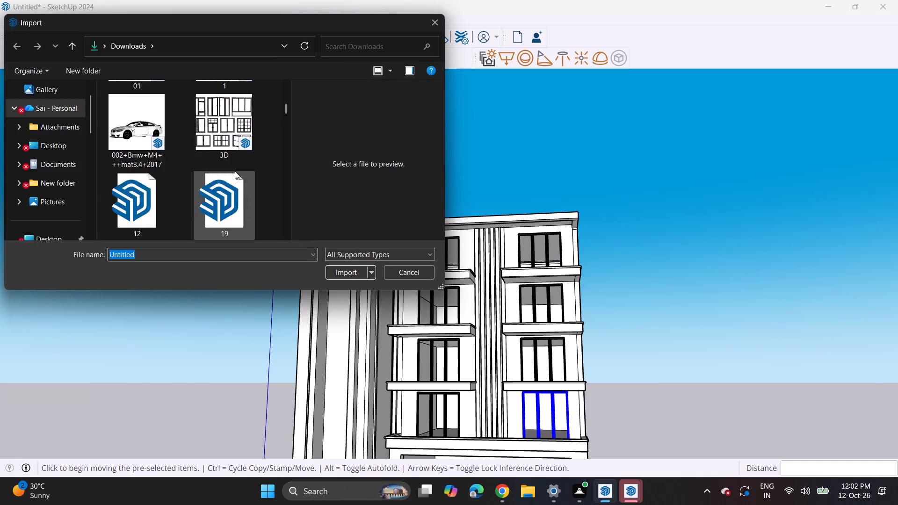
scroll(235, 171, down, 14)
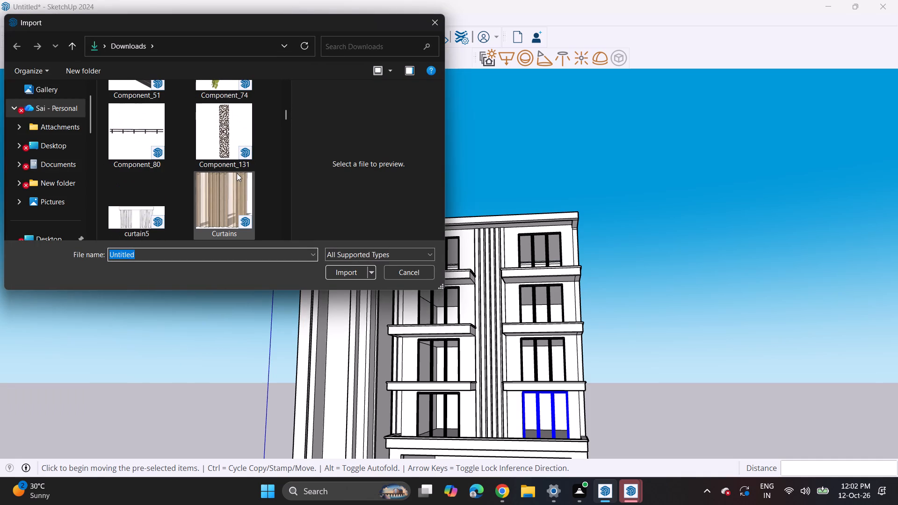
click(226, 188)
click(343, 272)
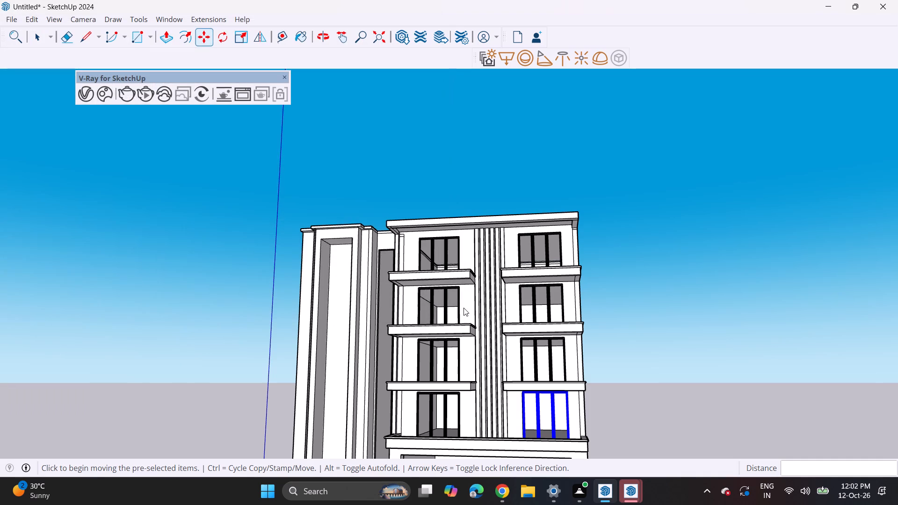
click(425, 294)
scroll(472, 304, up, 2)
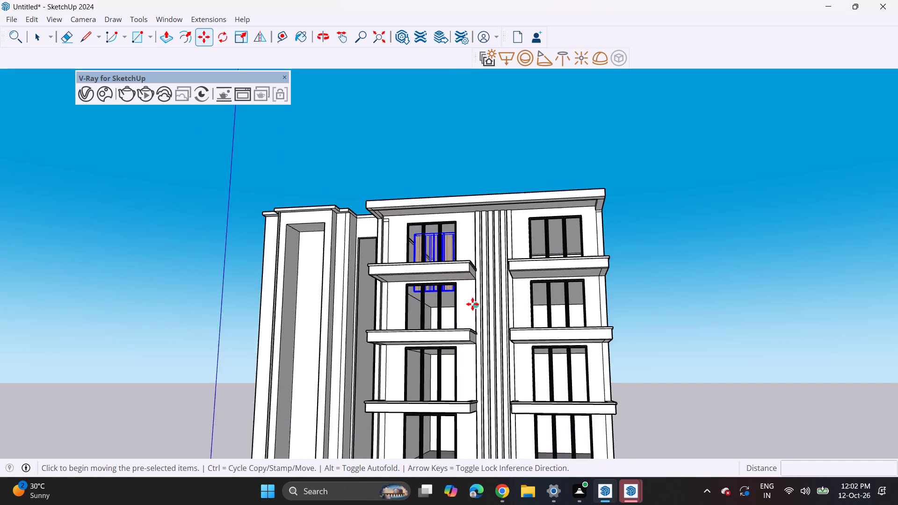
Move the imported curtains to the interior side of the left bay's window one level below the top, aligned to its upper corner.
scroll(472, 304, up, 16)
middle_drag(498, 291, 134, 320)
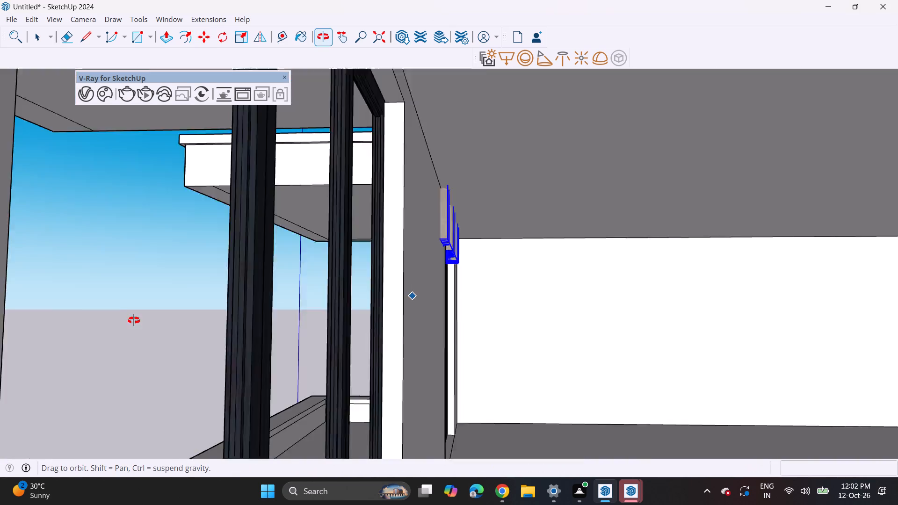
middle_drag(134, 320, 18, 325)
click(434, 241)
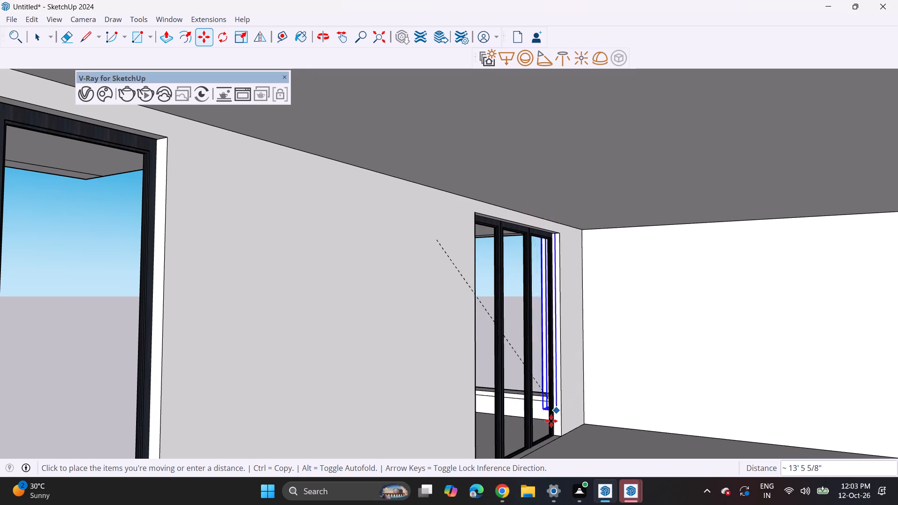
click(577, 475)
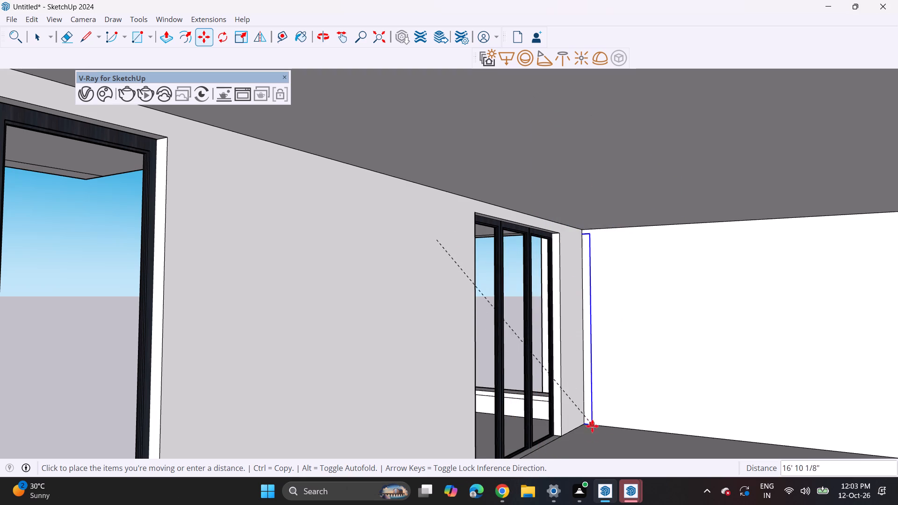
click(589, 452)
click(566, 221)
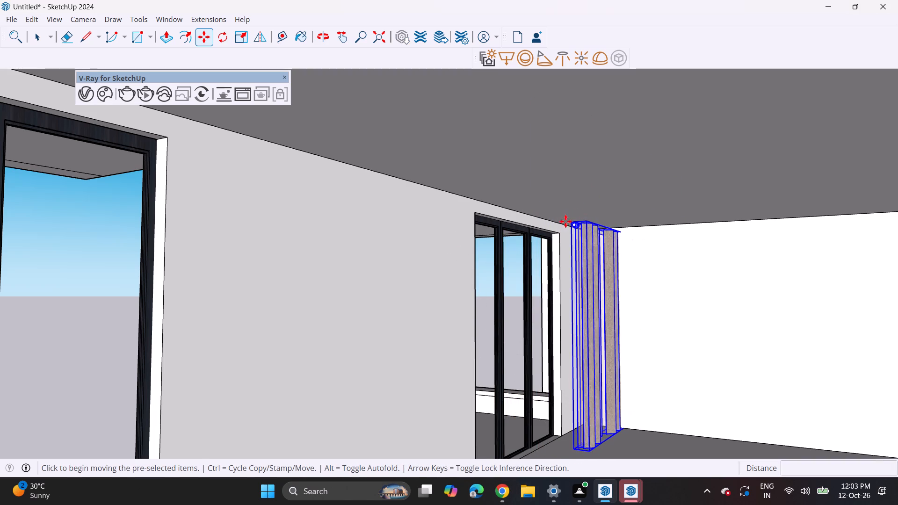
click(471, 214)
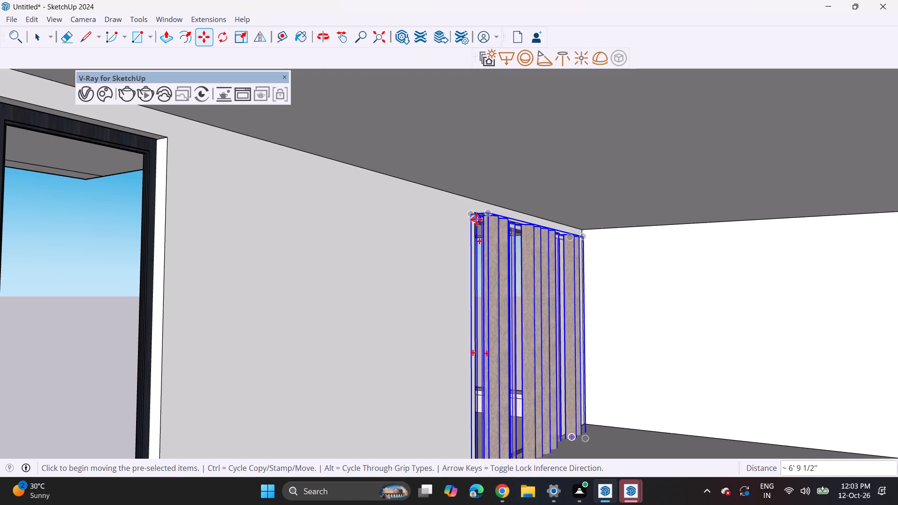
Copy the curtains about 21' 11" across to the right bay's window on the same level, meeting its upper corner.
middle_drag(475, 216, 291, 205)
shift+middle_drag(298, 214, 462, 193)
middle_drag(452, 202, 374, 202)
shift+middle_drag(379, 208, 468, 186)
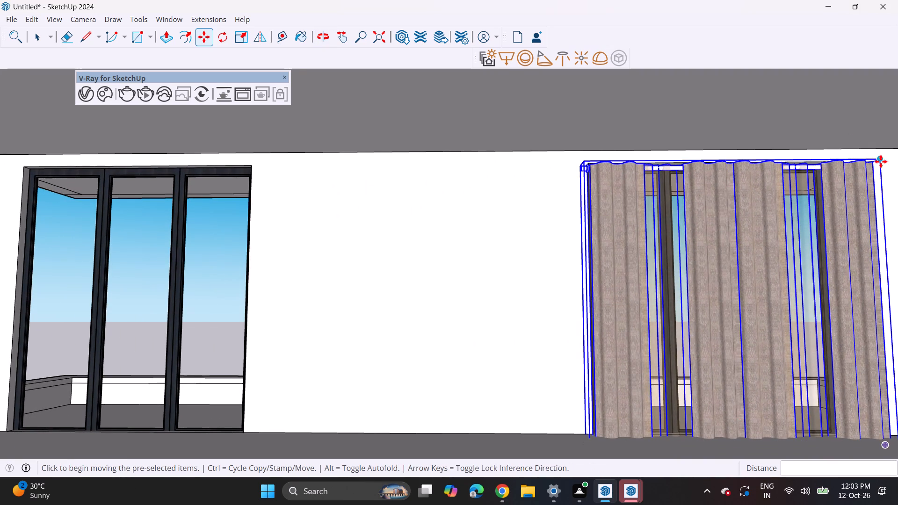
click(872, 167)
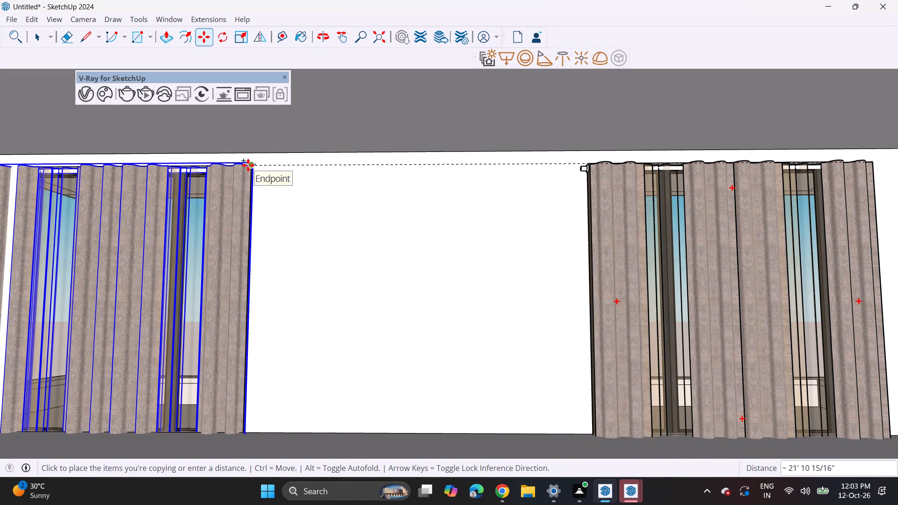
click(248, 165)
Copy the curtains 10' 6" down to the right bay's next window and about 20' 7" across to the left bay's window on that level.
click(252, 168)
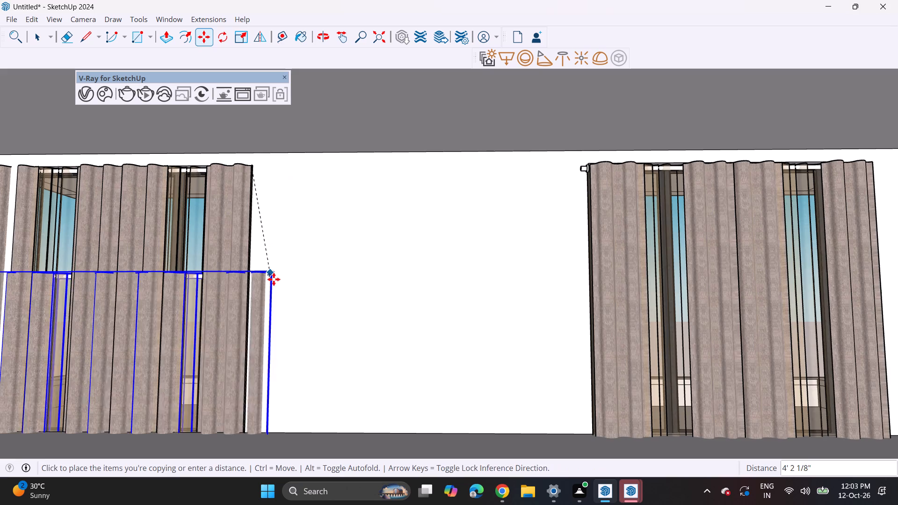
shift+middle_drag(276, 286, 336, 0)
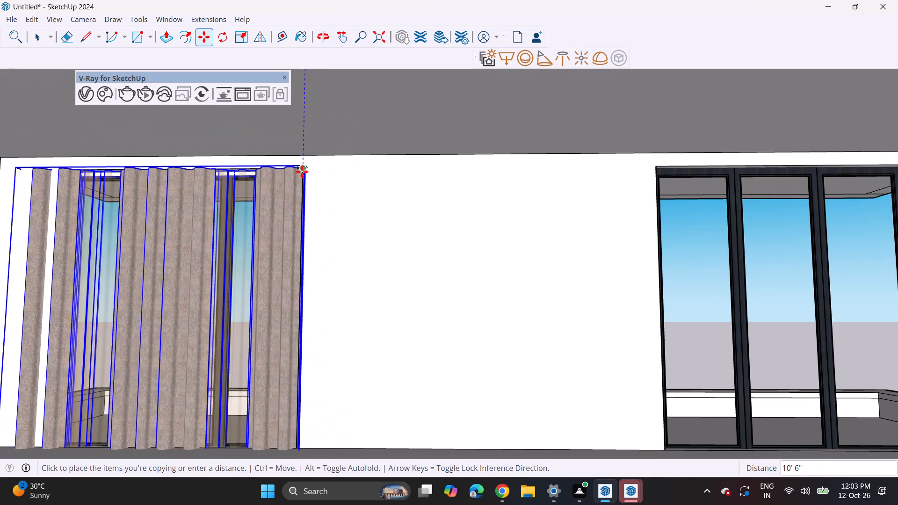
click(302, 169)
click(307, 166)
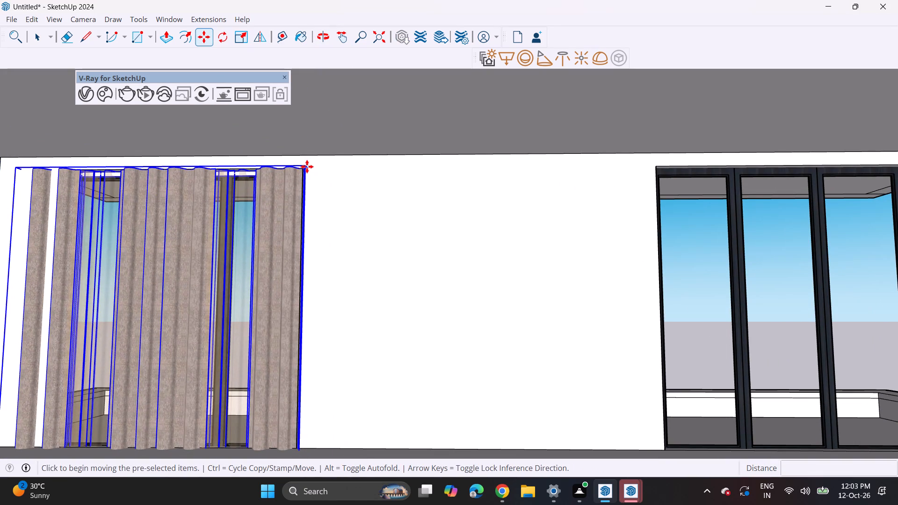
shift+middle_drag(498, 180, 162, 147)
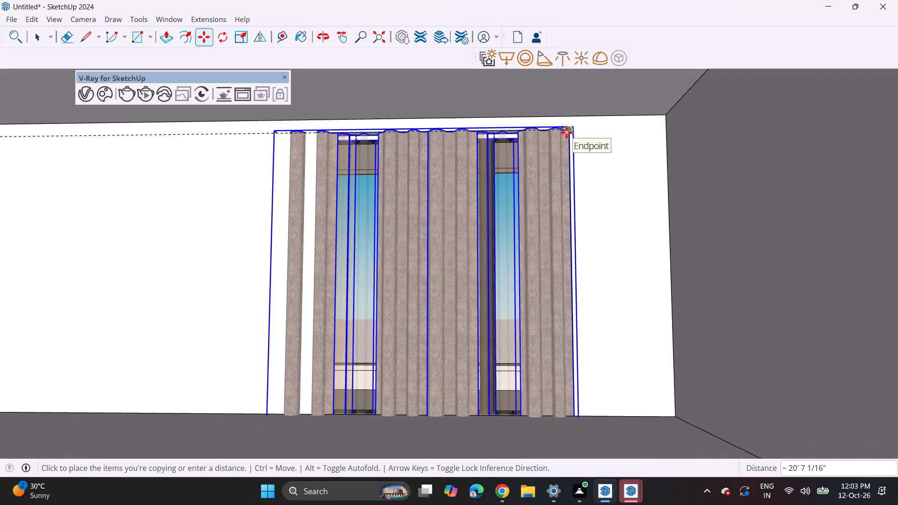
click(566, 132)
Copy the curtains down to the left bay's lowest window and about 20' 8" across to the right bay's lowest window.
click(569, 132)
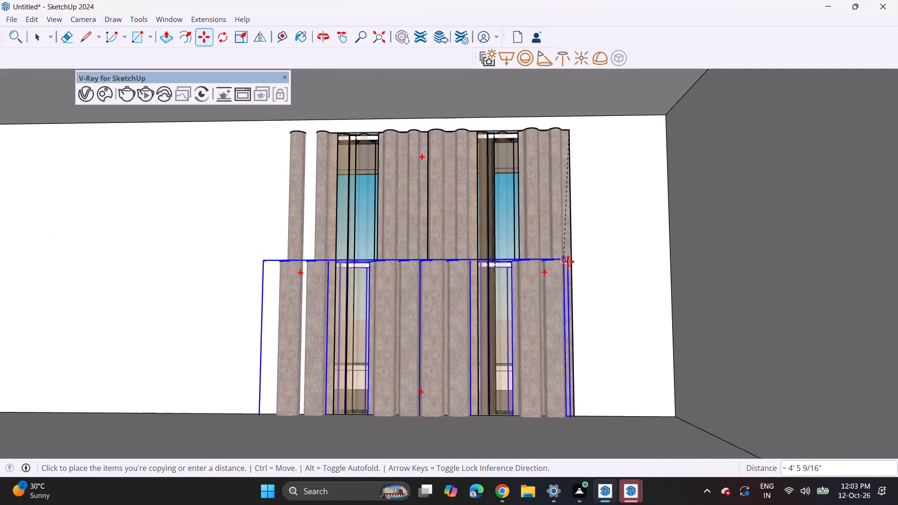
shift+middle_drag(568, 261, 592, 0)
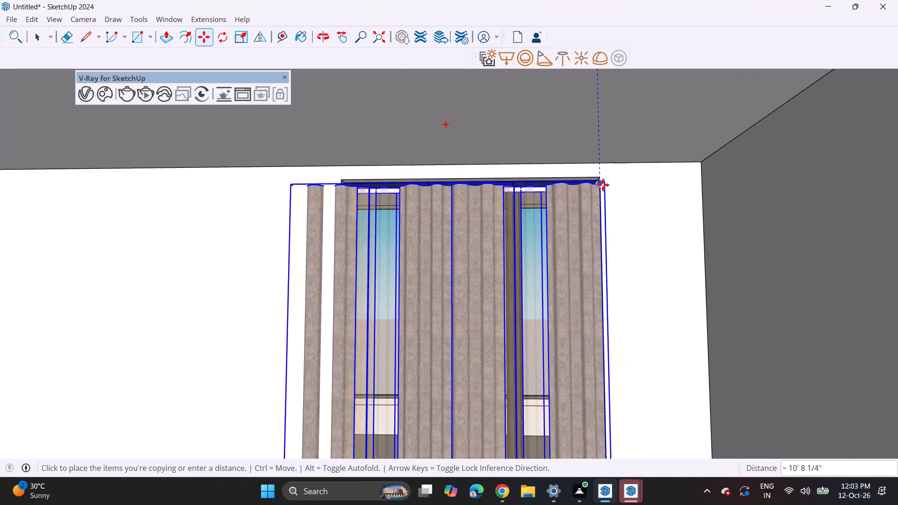
click(601, 179)
click(604, 180)
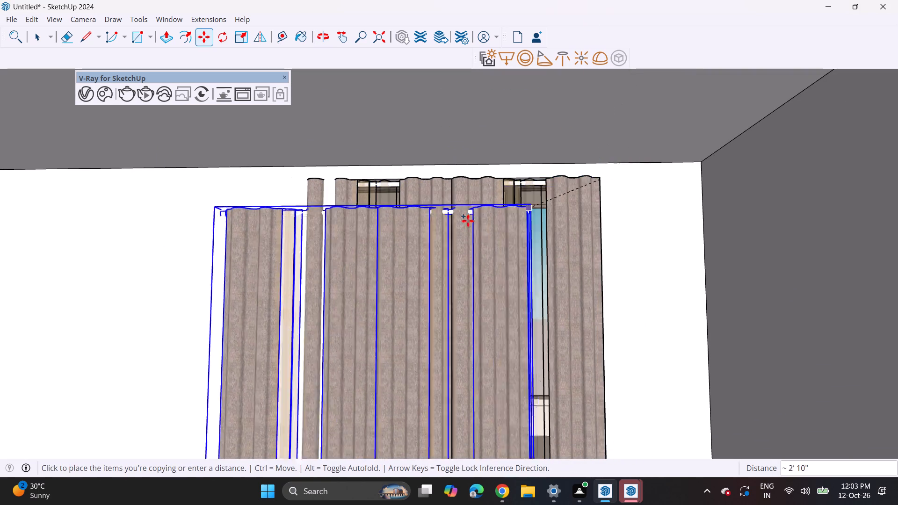
shift+middle_drag(270, 176, 670, 141)
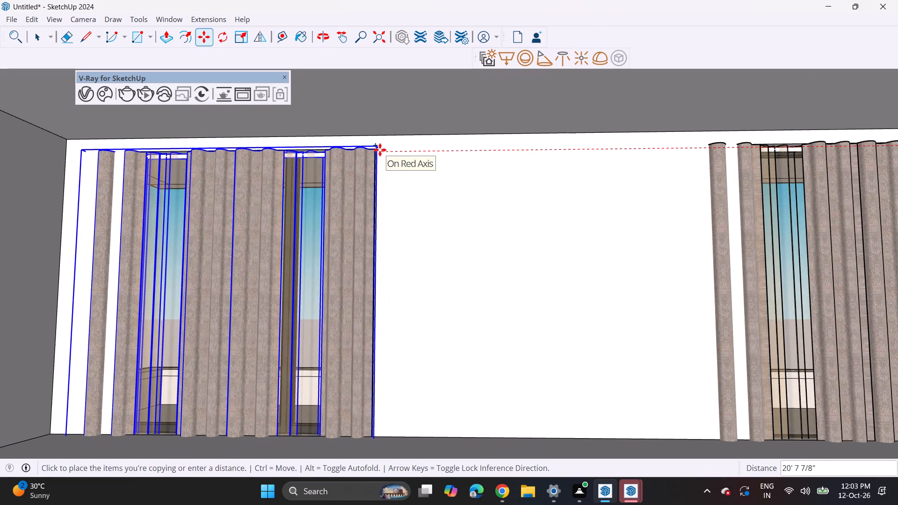
click(380, 150)
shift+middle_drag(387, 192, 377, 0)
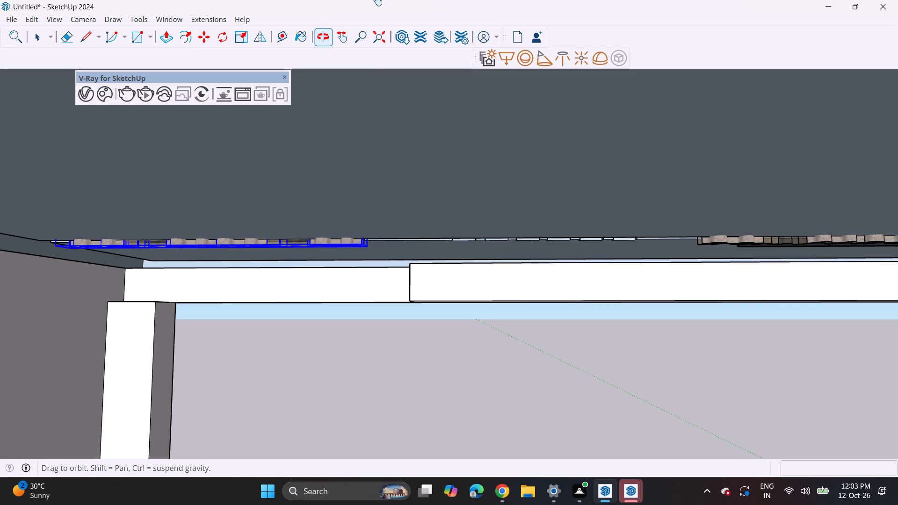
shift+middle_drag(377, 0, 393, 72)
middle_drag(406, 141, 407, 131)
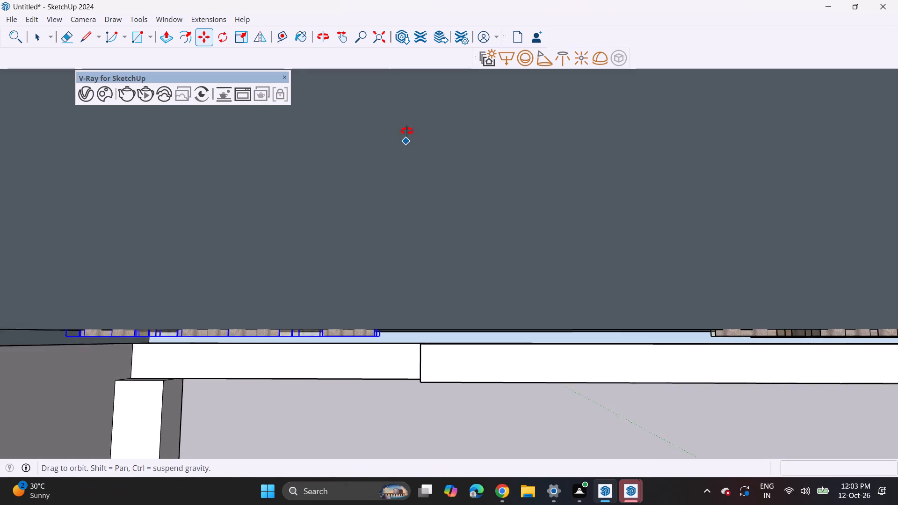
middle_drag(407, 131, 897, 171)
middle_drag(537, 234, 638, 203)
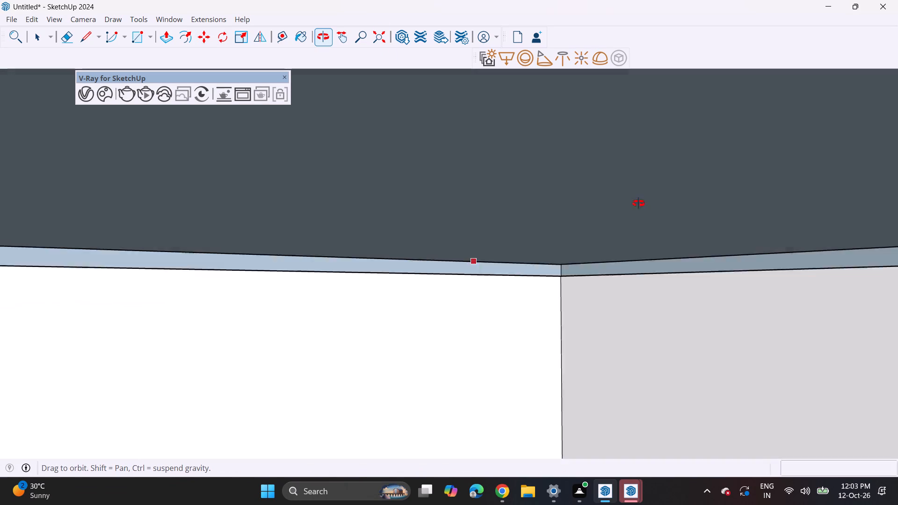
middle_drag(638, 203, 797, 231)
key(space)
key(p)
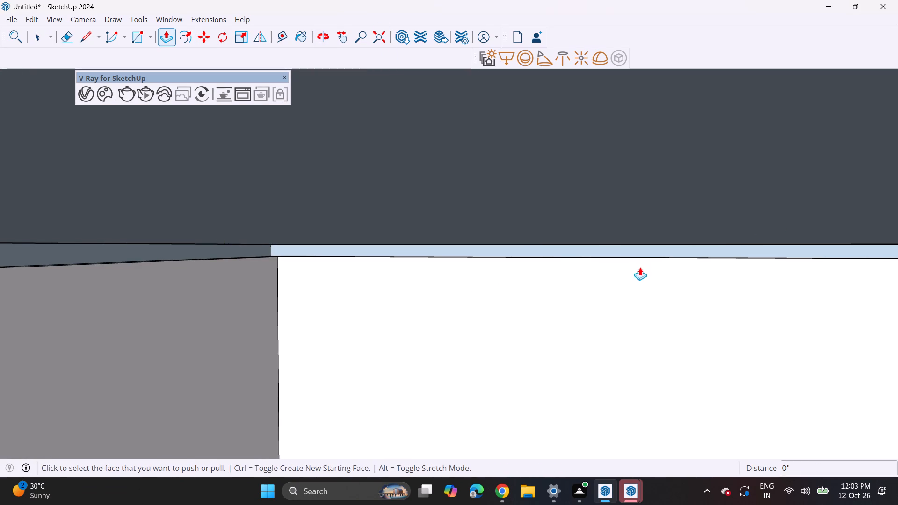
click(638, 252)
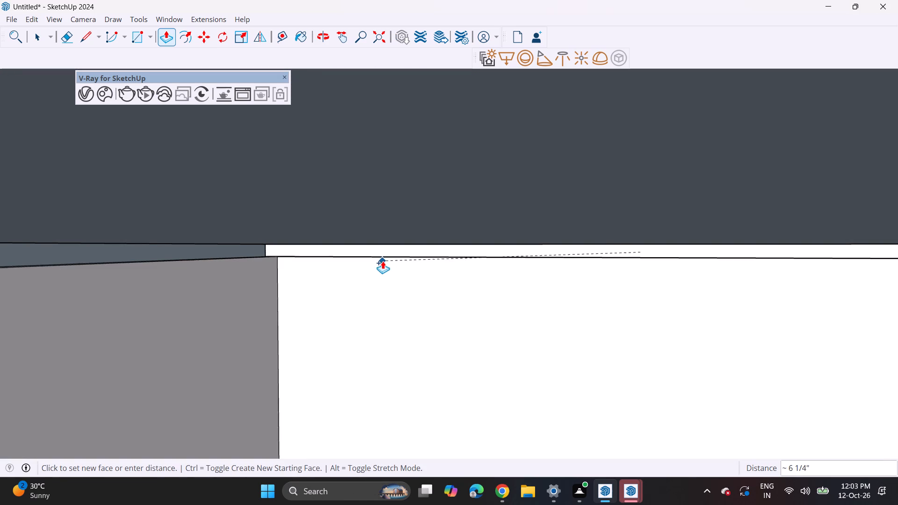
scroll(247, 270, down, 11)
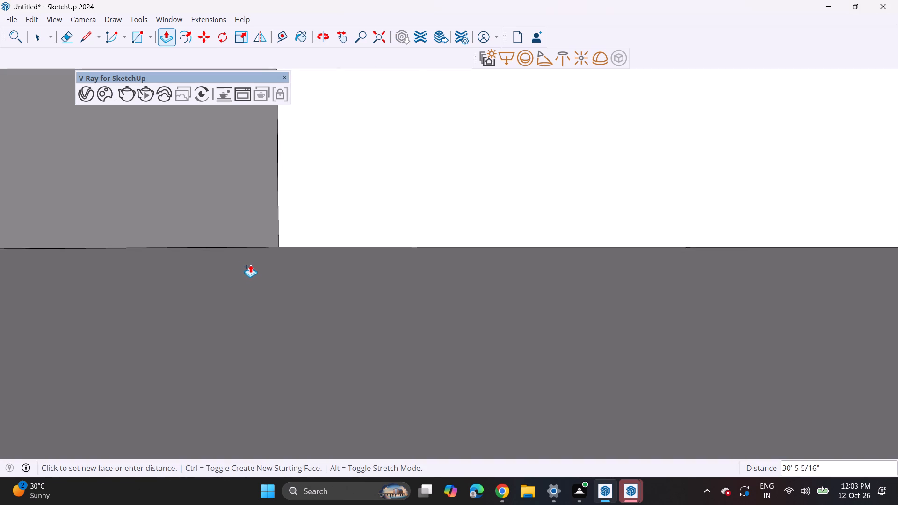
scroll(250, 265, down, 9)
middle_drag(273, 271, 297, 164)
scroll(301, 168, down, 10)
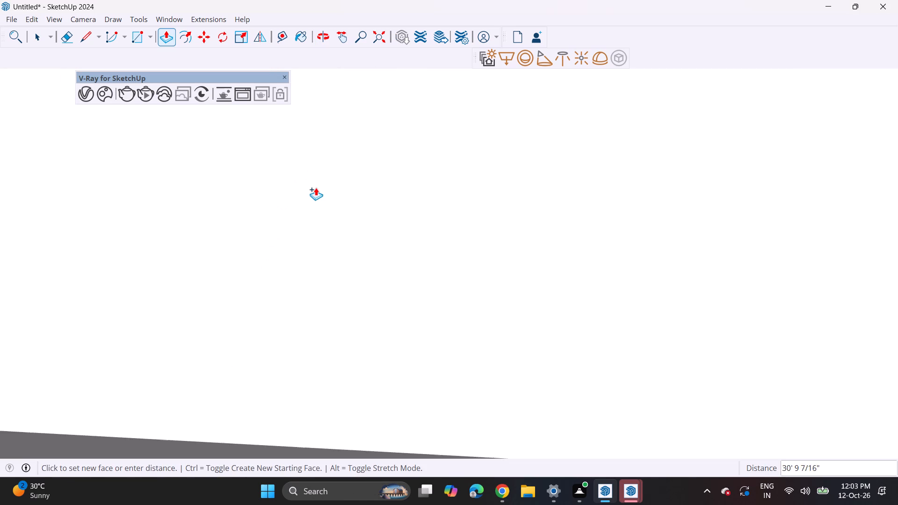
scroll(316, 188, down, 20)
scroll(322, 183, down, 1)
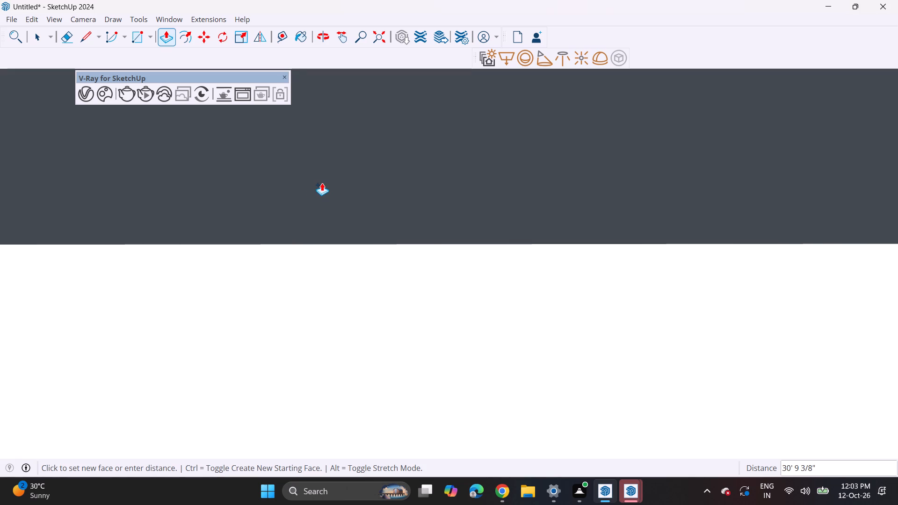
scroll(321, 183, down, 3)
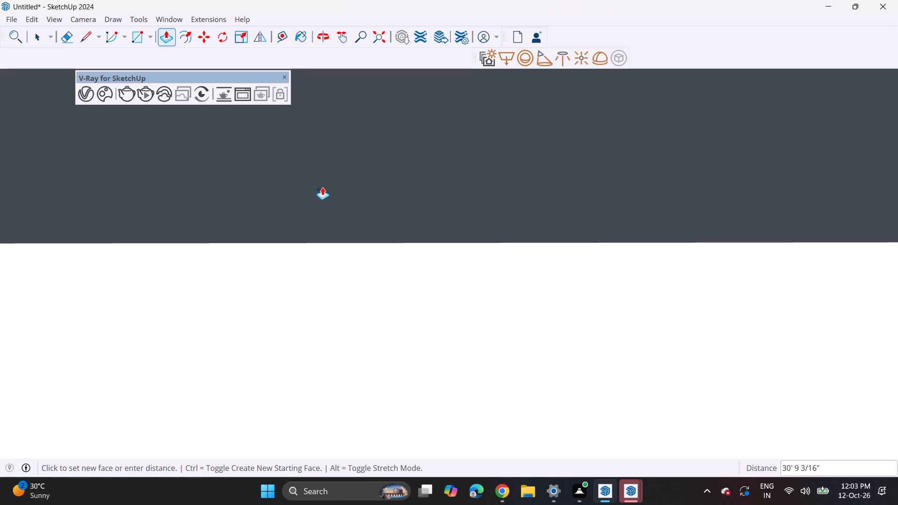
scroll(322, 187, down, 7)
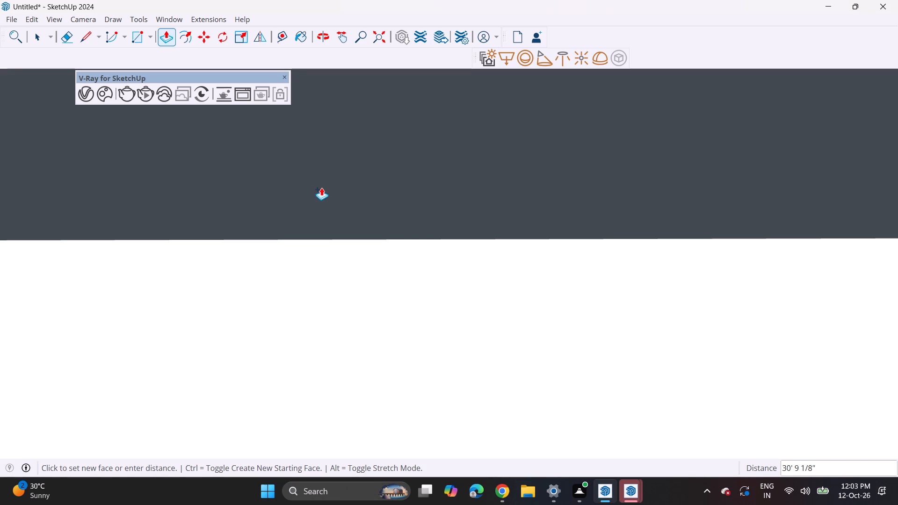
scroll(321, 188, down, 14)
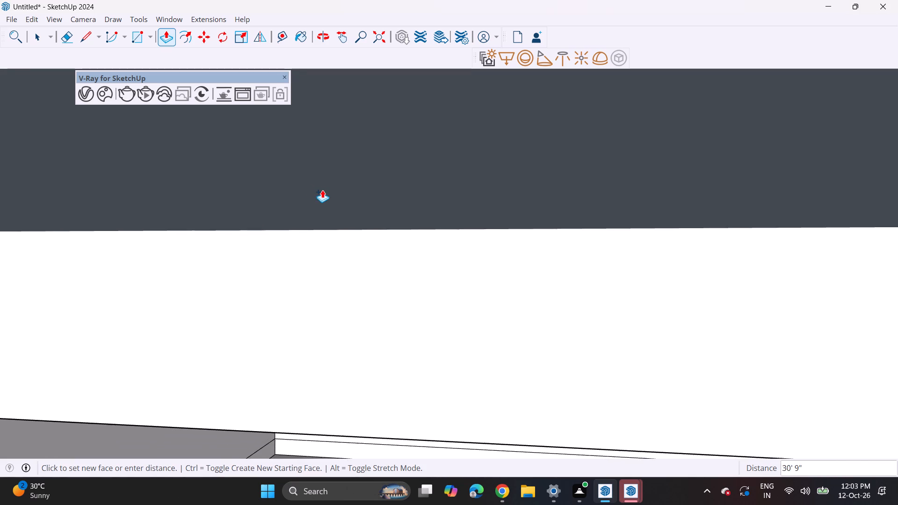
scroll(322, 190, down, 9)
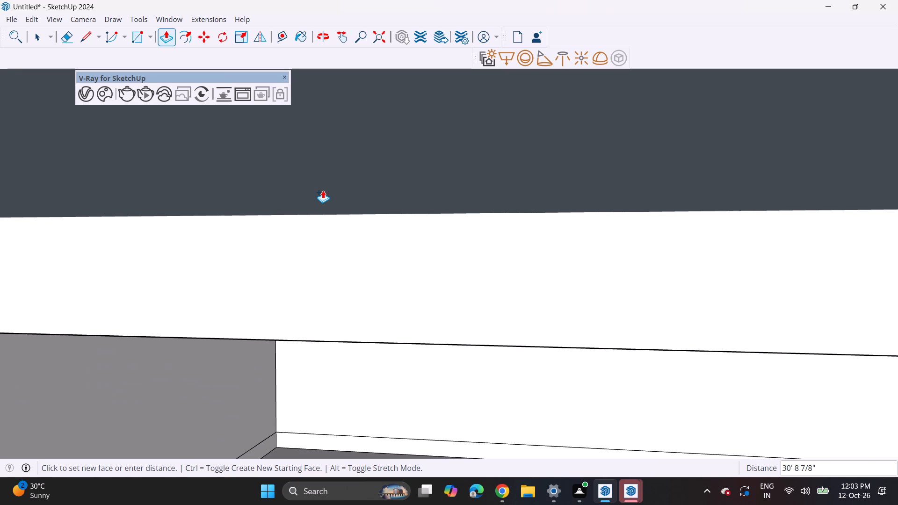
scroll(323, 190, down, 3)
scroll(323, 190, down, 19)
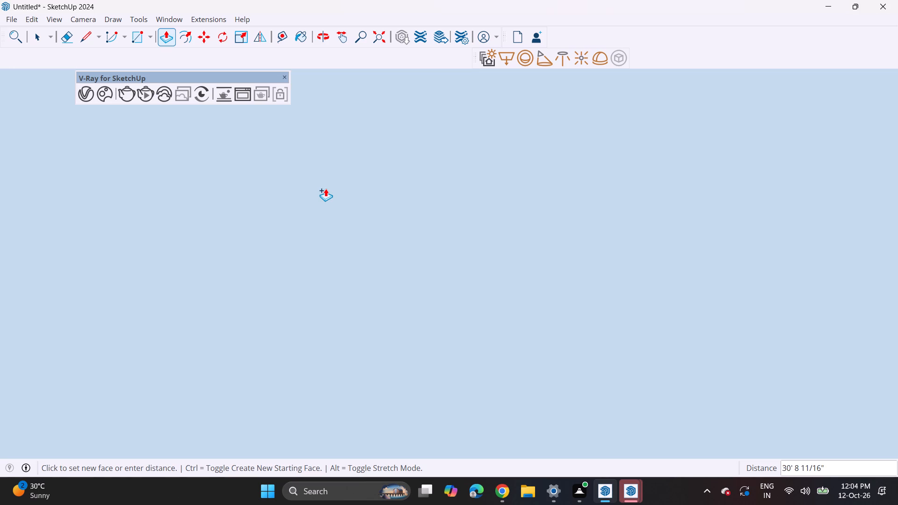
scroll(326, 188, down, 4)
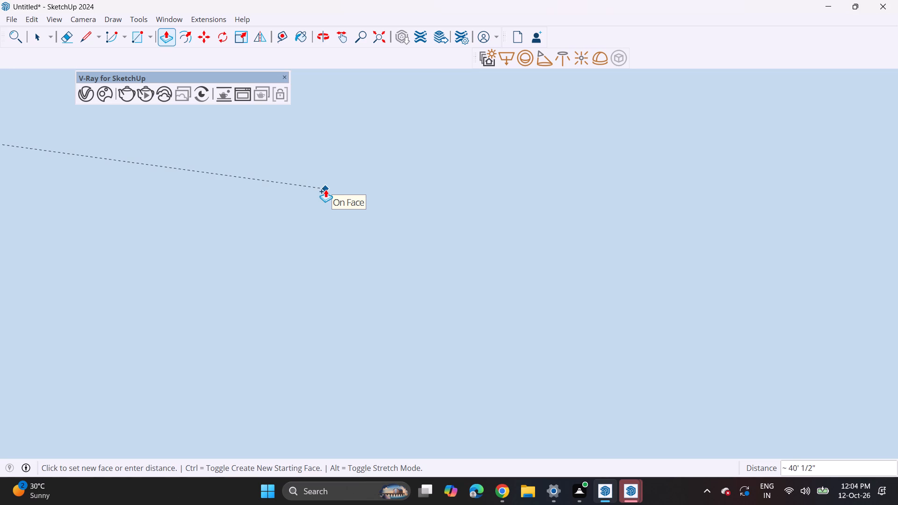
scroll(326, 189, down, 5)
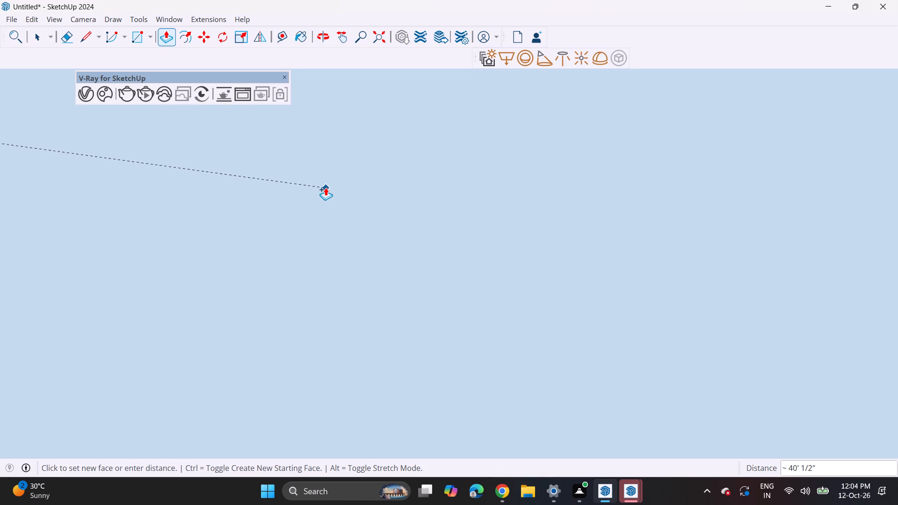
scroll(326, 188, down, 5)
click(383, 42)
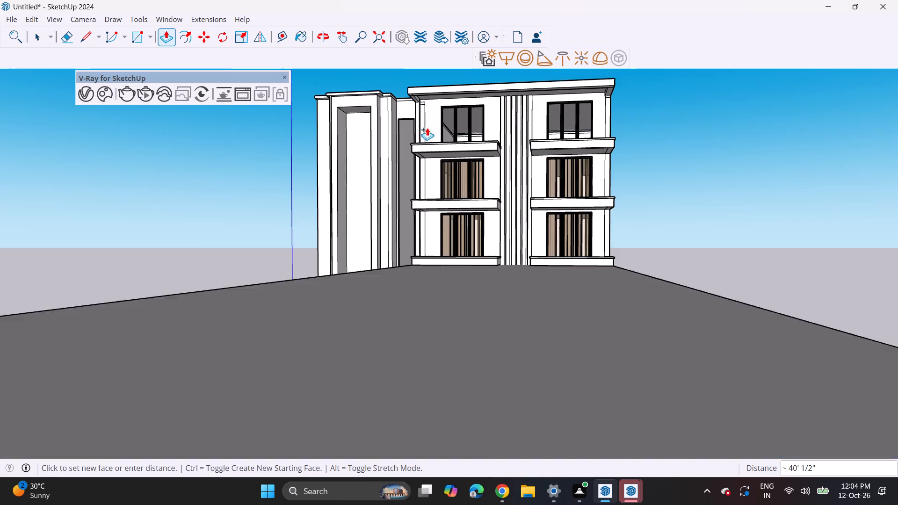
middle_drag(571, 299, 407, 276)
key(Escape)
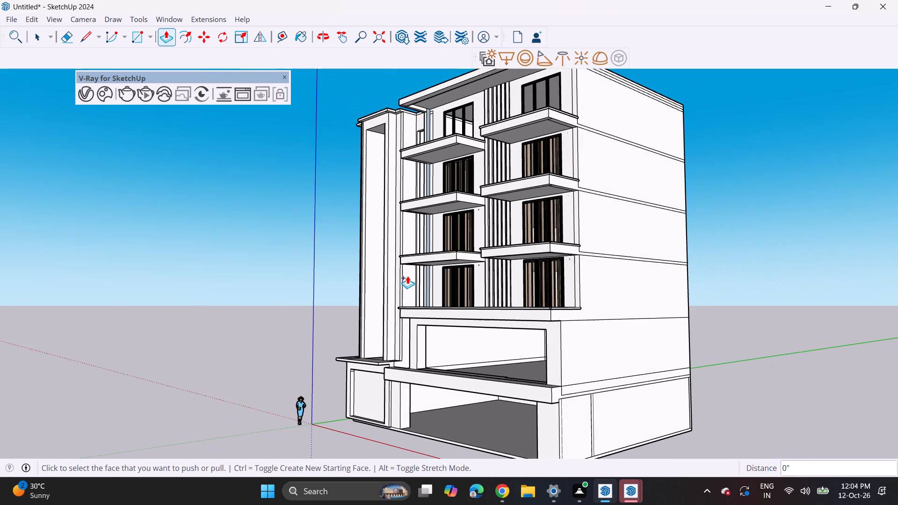
Push/Pull the ceiling face of the wide opening below the lowest windows about 6 3/16" downward.
middle_drag(453, 301, 637, 237)
scroll(565, 336, up, 4)
click(557, 335)
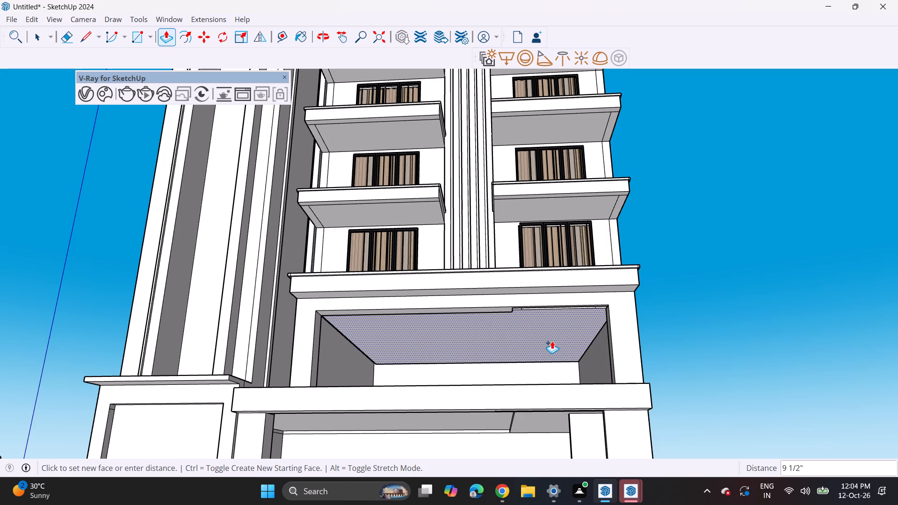
click(551, 339)
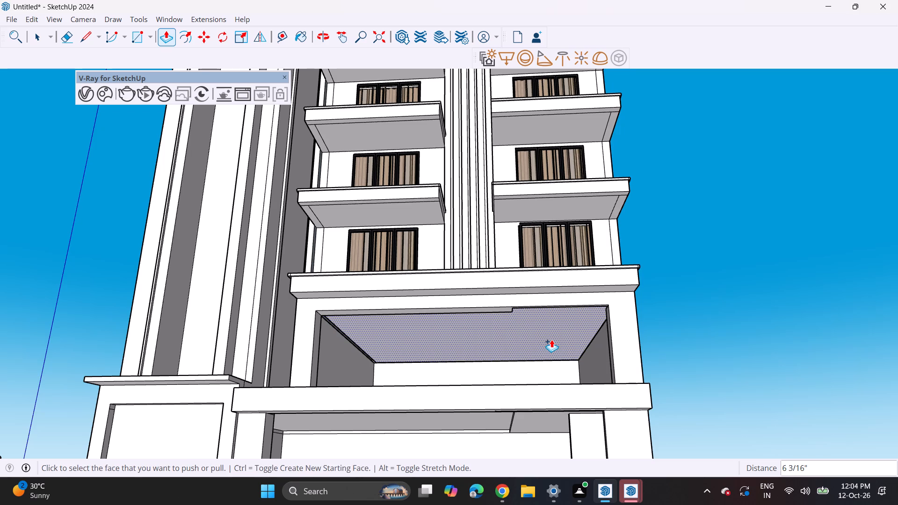
middle_drag(552, 311, 543, 405)
scroll(549, 305, down, 7)
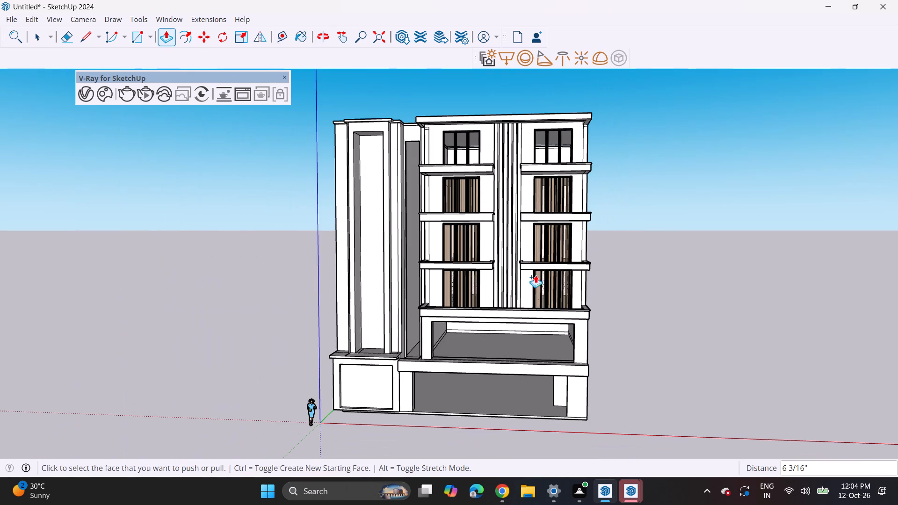
Move the curtains from the left bay's second window from the top about 10' 8" up to that bay's top window.
scroll(463, 180, up, 7)
scroll(544, 202, up, 4)
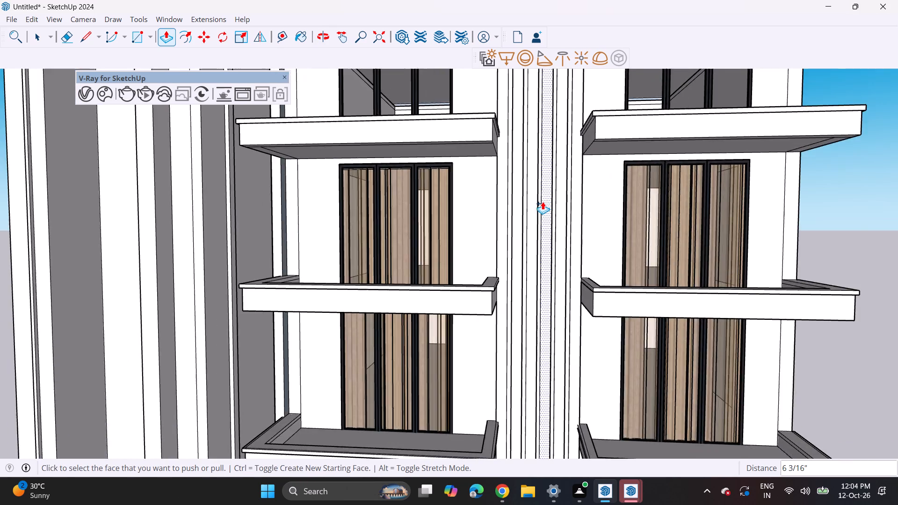
scroll(543, 202, up, 4)
middle_drag(559, 213, 127, 193)
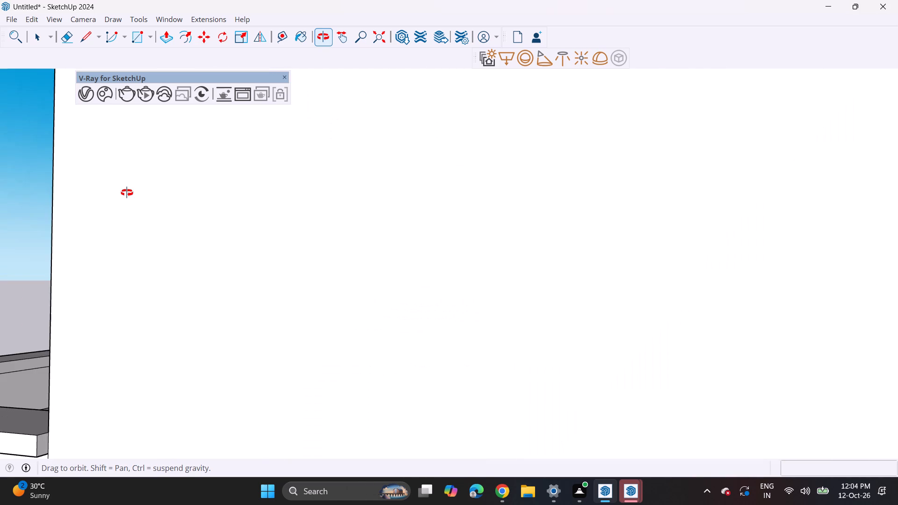
middle_drag(127, 193, 361, 223)
scroll(361, 223, up, 5)
middle_drag(458, 216, 136, 222)
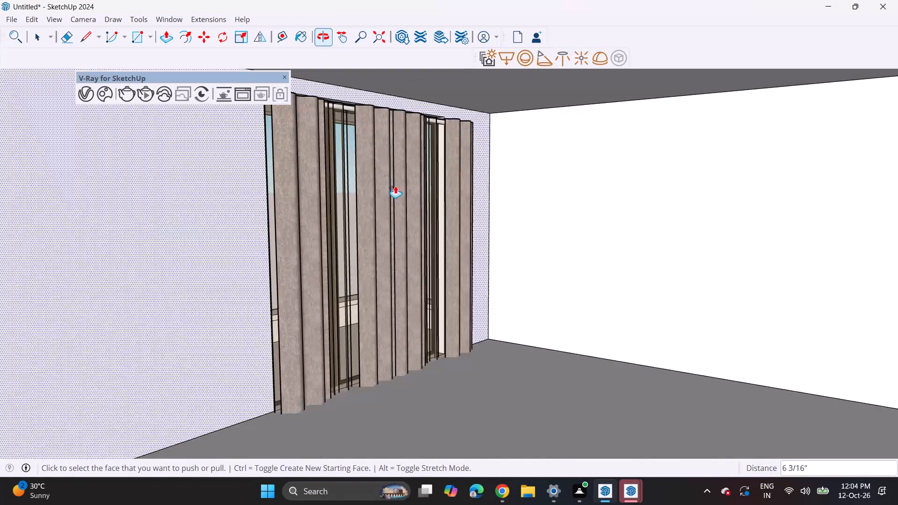
key(space)
click(438, 153)
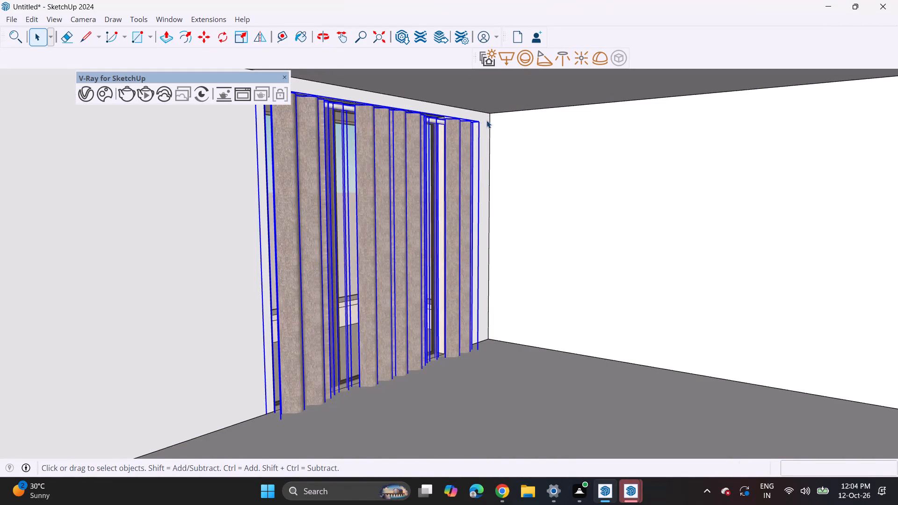
key(m)
click(481, 125)
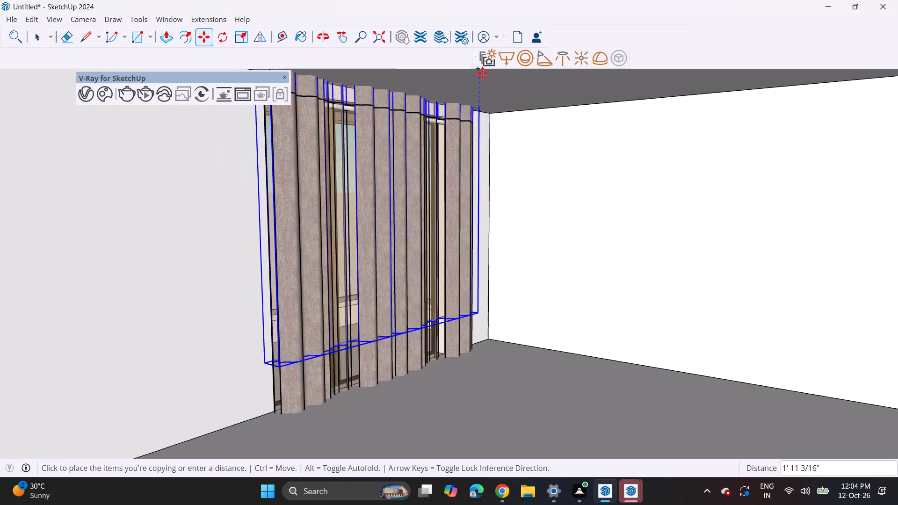
shift+middle_drag(481, 72, 487, 353)
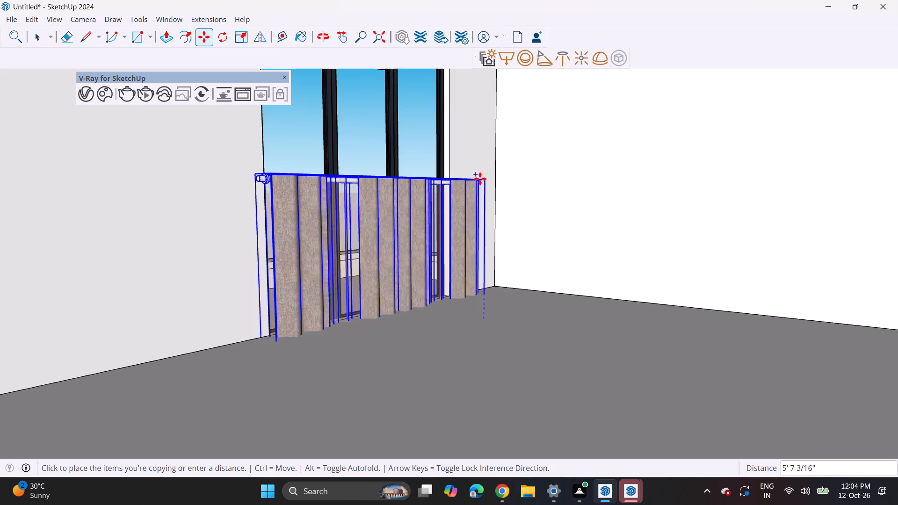
ctrl+middle_drag(478, 179, 431, 295)
middle_drag(442, 253, 447, 137)
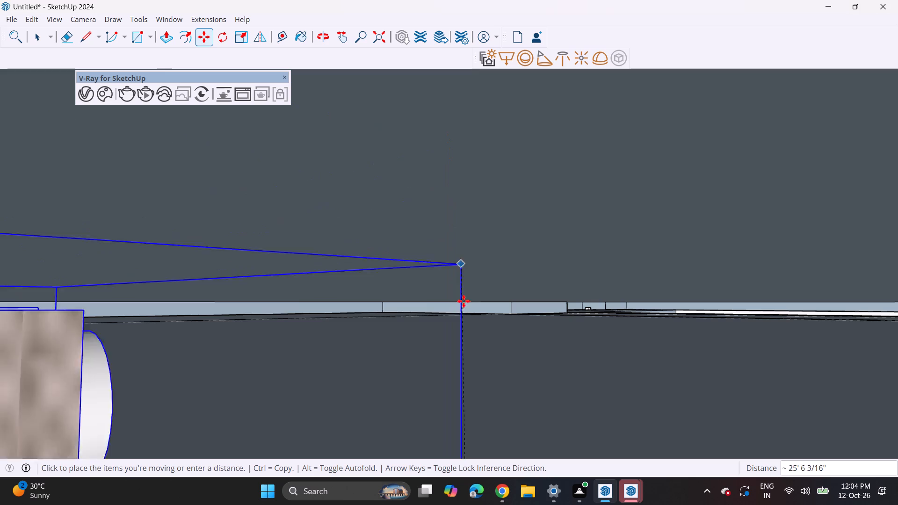
shift+middle_drag(441, 366, 453, 182)
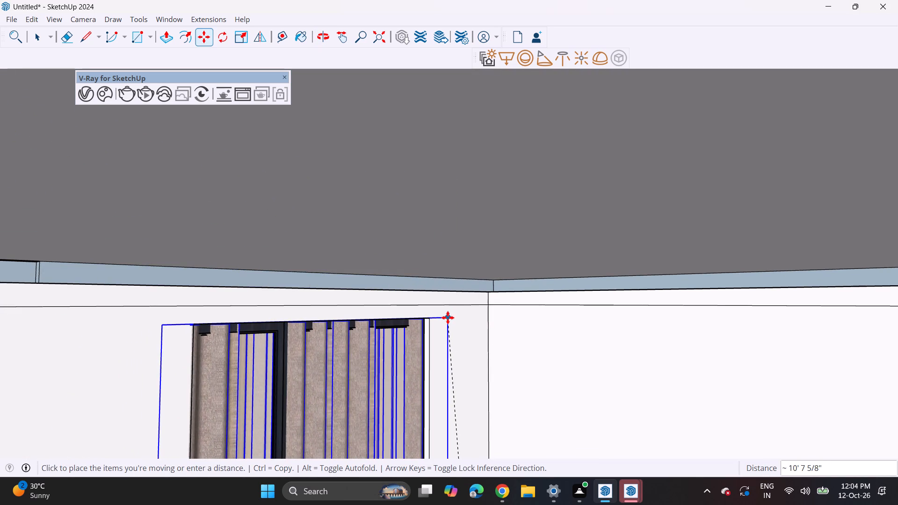
click(448, 317)
Copy the curtains about 21' 3" across from the left bay's top window to the right bay's top window.
middle_drag(443, 321, 421, 304)
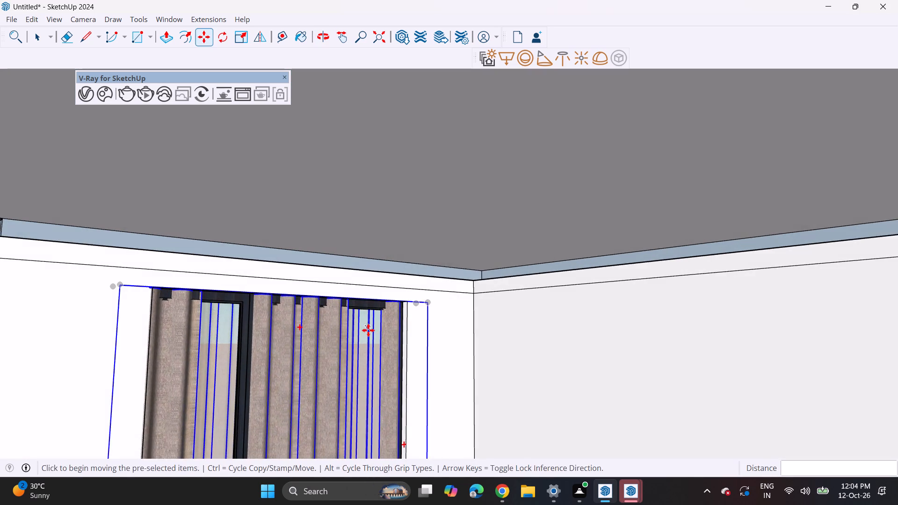
middle_drag(368, 330, 513, 282)
middle_drag(512, 285, 396, 296)
shift+middle_drag(363, 306, 548, 274)
middle_drag(476, 294, 560, 276)
middle_drag(550, 282, 400, 302)
shift+middle_drag(369, 310, 547, 274)
middle_drag(532, 281, 507, 292)
shift+middle_drag(484, 294, 564, 278)
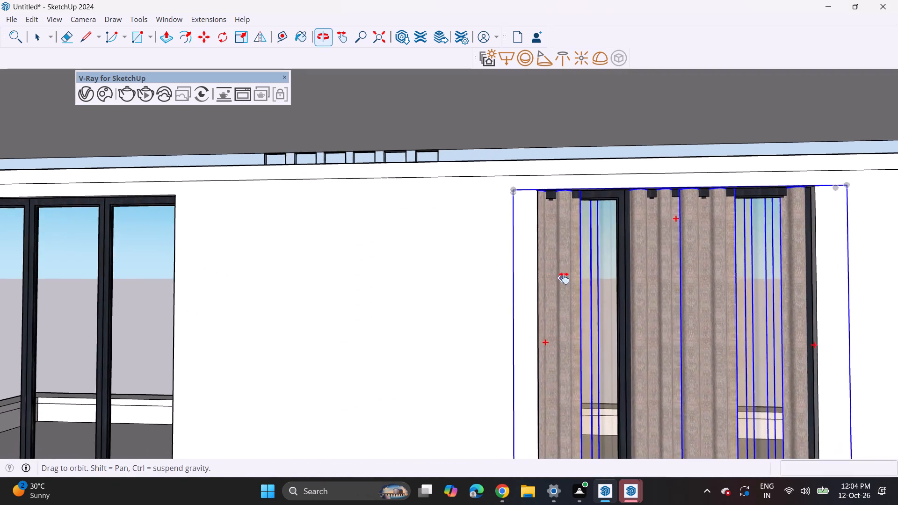
shift+middle_drag(564, 278, 568, 276)
middle_drag(562, 278, 503, 301)
shift+middle_drag(478, 303, 542, 288)
scroll(662, 267, down, 7)
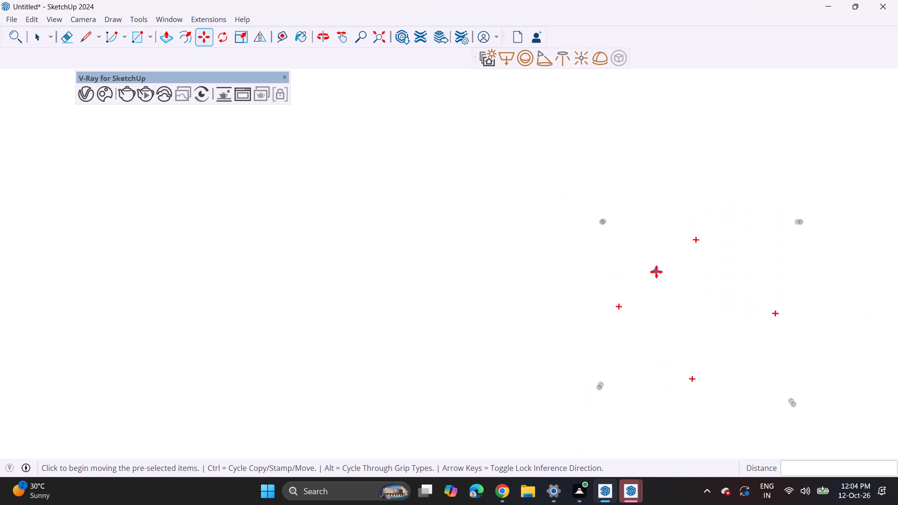
scroll(665, 270, up, 16)
scroll(665, 270, up, 17)
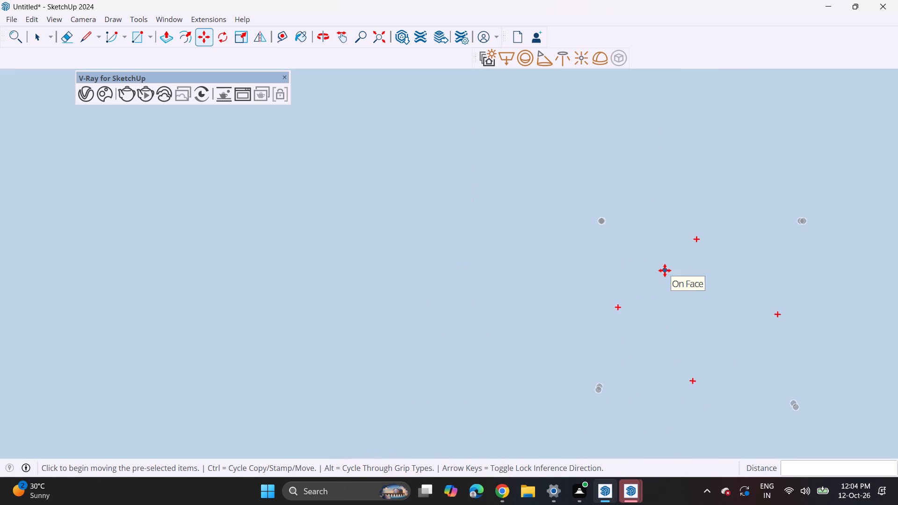
scroll(665, 270, up, 18)
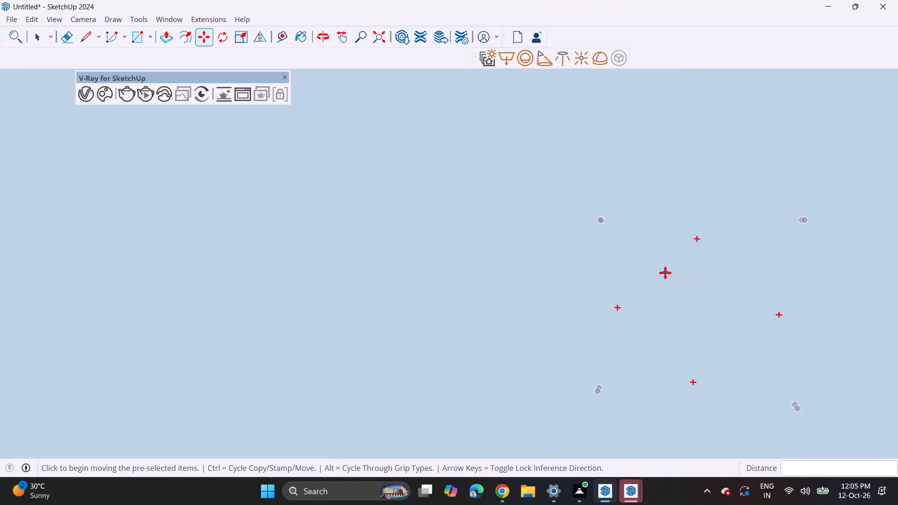
scroll(665, 273, up, 16)
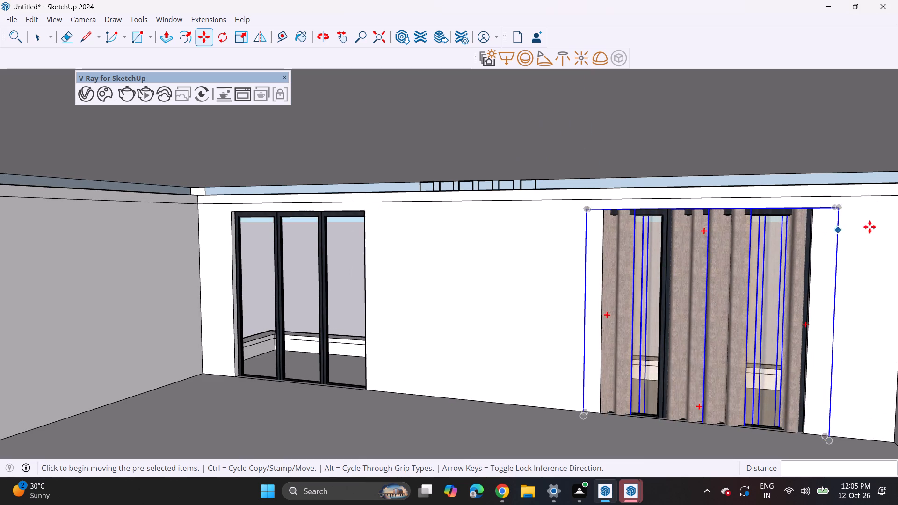
click(842, 210)
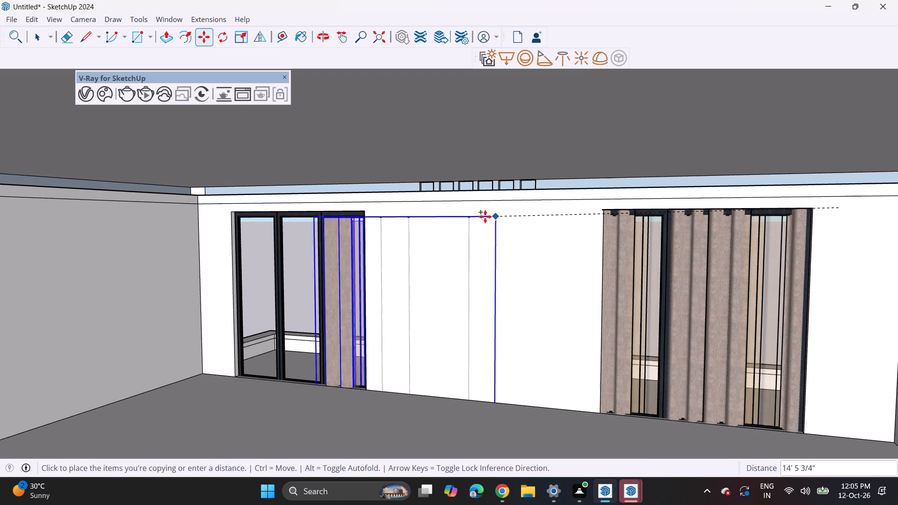
middle_drag(406, 219, 520, 224)
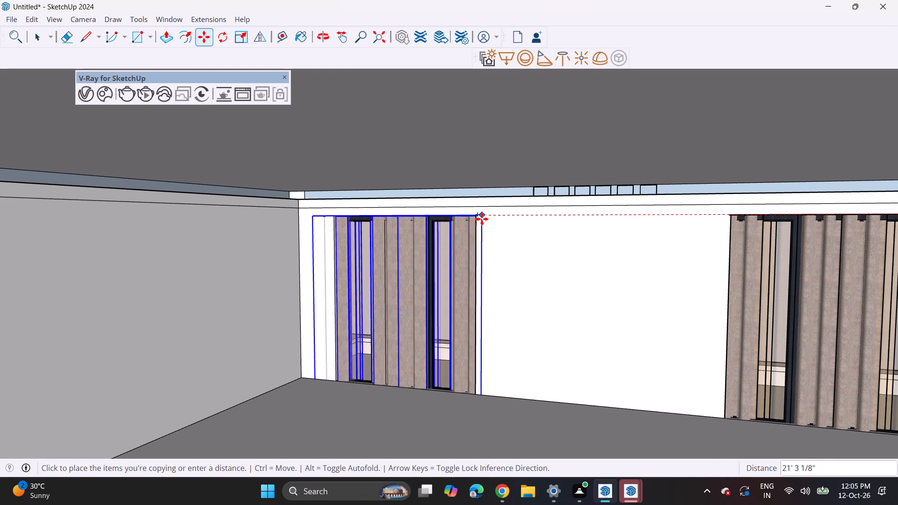
click(482, 218)
Move the right bay's top curtains about 4 3/8" so their upper corner meets the window frame's upper corner.
middle_drag(355, 287, 722, 264)
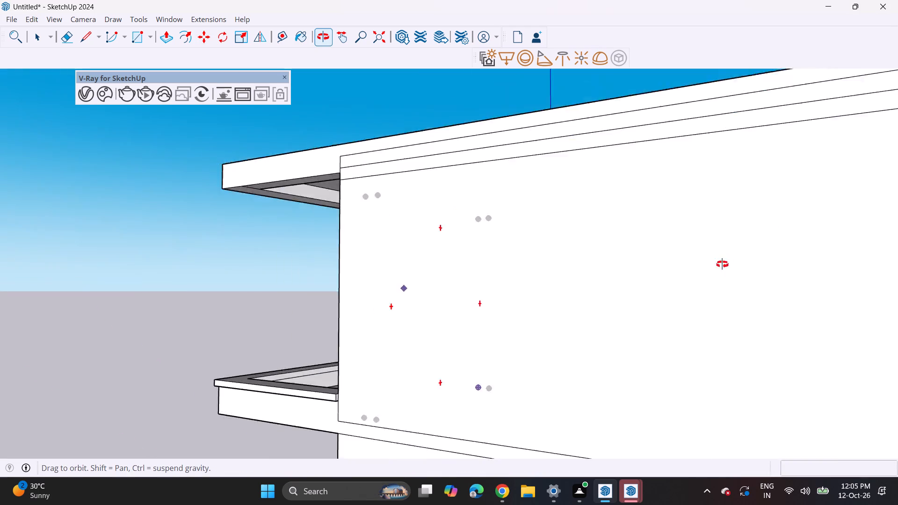
middle_drag(722, 264, 897, 246)
middle_drag(420, 280, 485, 322)
scroll(514, 303, up, 3)
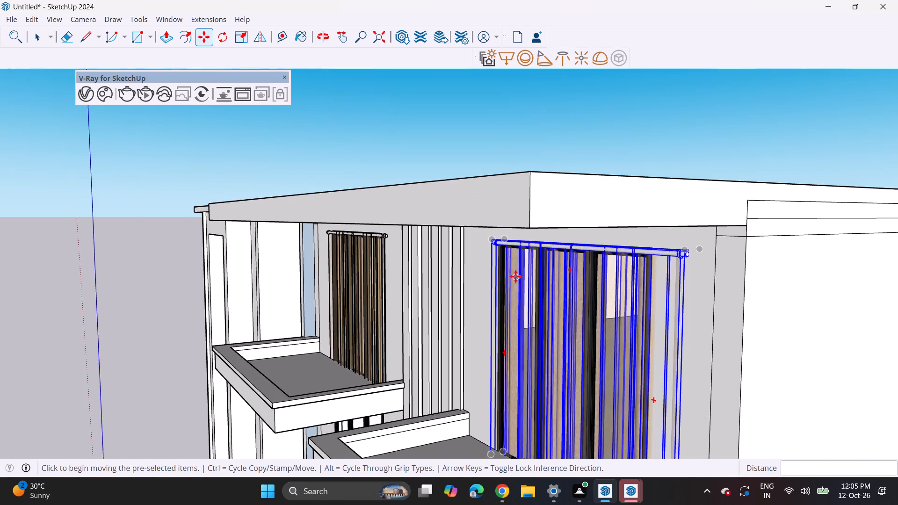
click(489, 243)
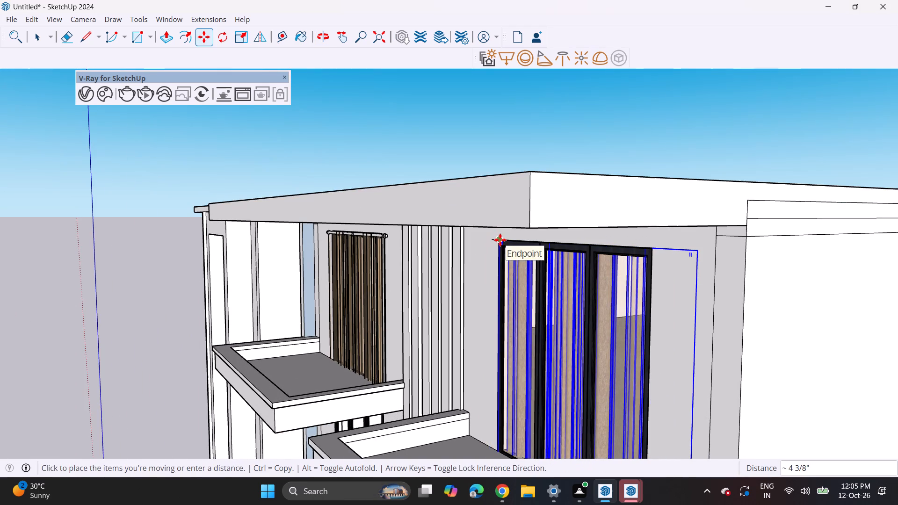
click(500, 240)
Move the left bay's top curtains about 1' 2" so their upper corner meets the window frame's inner upper corner.
middle_drag(396, 313, 529, 295)
shift+middle_drag(347, 295, 362, 298)
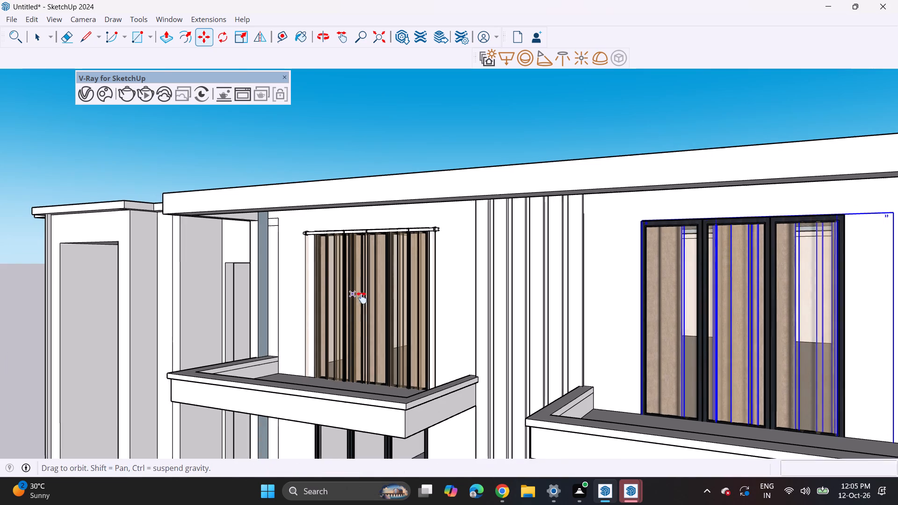
shift+middle_drag(362, 298, 488, 331)
scroll(450, 282, up, 3)
key(space)
click(488, 326)
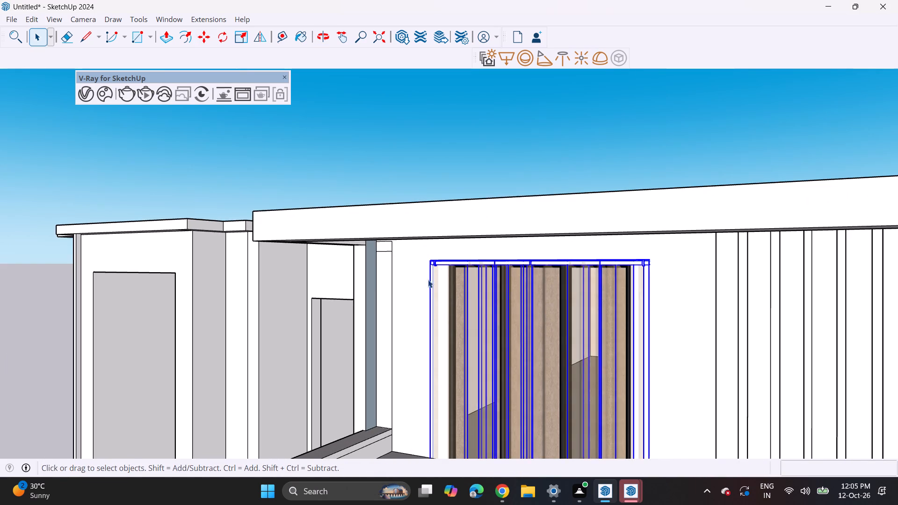
scroll(427, 275, up, 2)
key(m)
click(430, 260)
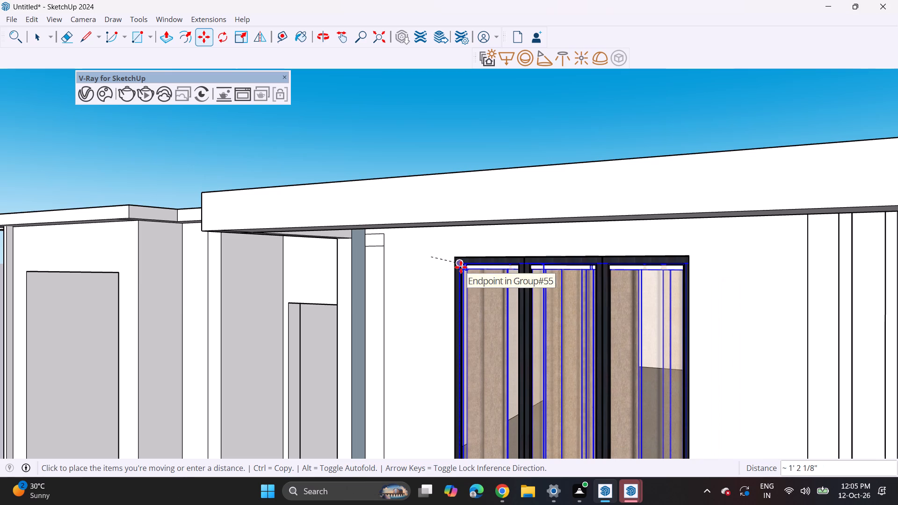
click(461, 267)
Copy the left bay's top curtains about 10' 5" down to the empty second window of the same bay.
middle_drag(448, 324, 492, 305)
scroll(492, 308, down, 12)
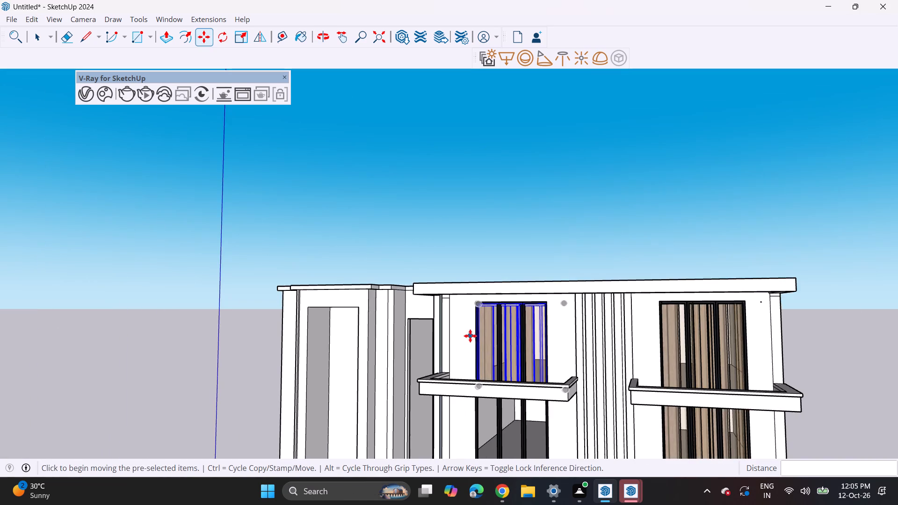
middle_drag(456, 349, 503, 354)
shift+middle_drag(511, 352, 433, 288)
middle_drag(432, 293, 479, 346)
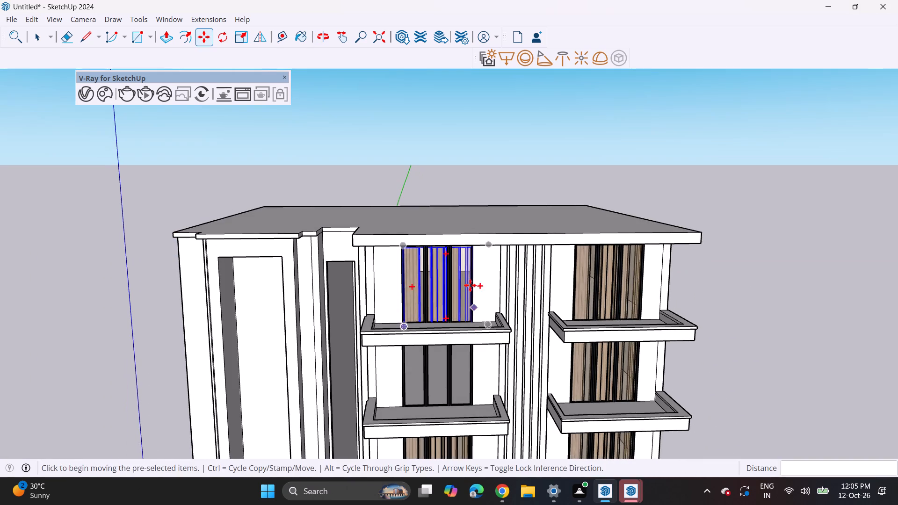
key(space)
scroll(516, 167, up, 1)
middle_click(516, 167)
click(516, 167)
middle_drag(581, 259, 459, 250)
scroll(372, 339, up, 13)
scroll(436, 404, up, 3)
middle_drag(437, 404, 437, 367)
middle_drag(462, 385, 374, 353)
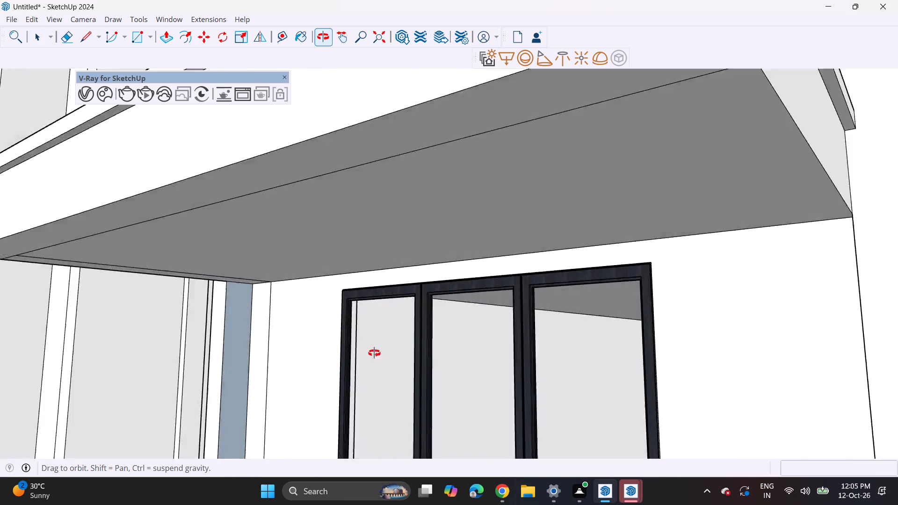
middle_drag(374, 353, 30, 455)
scroll(30, 457, up, 1)
scroll(304, 321, down, 3)
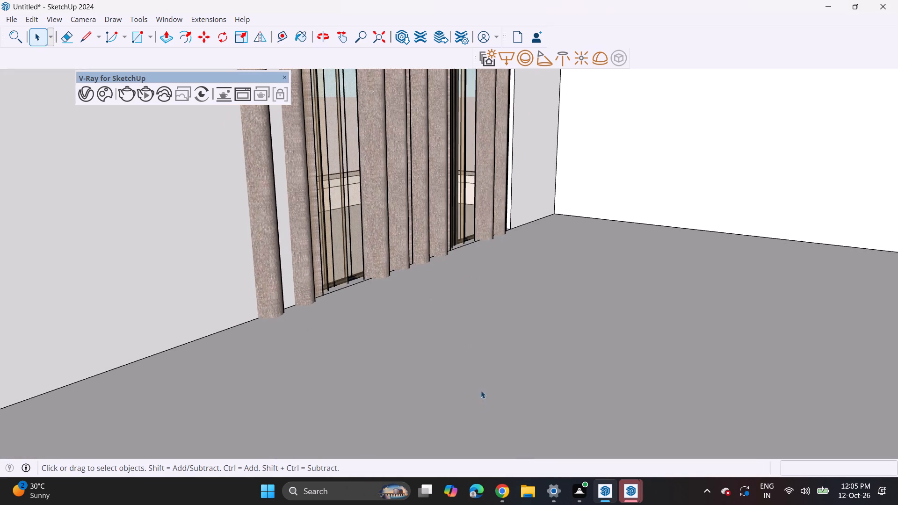
shift+middle_drag(471, 261, 493, 426)
middle_drag(495, 375, 435, 338)
middle_drag(436, 270, 498, 400)
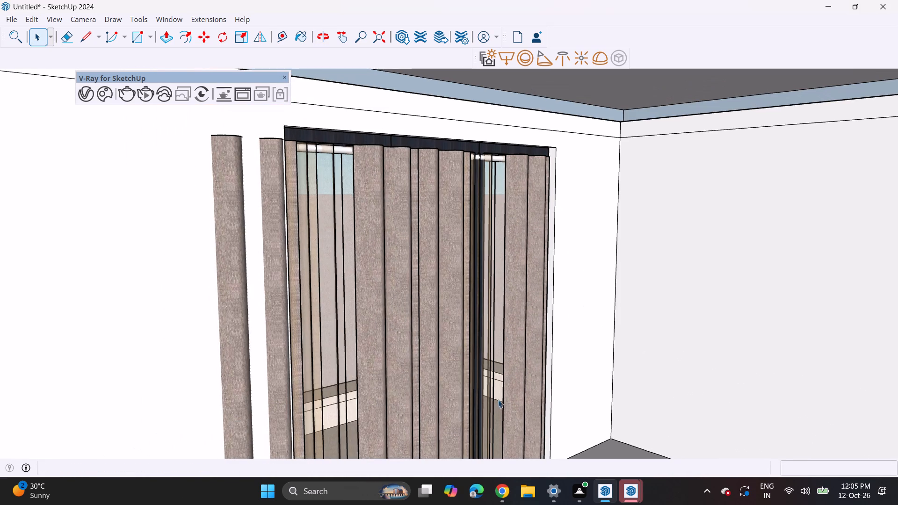
key(space)
click(419, 303)
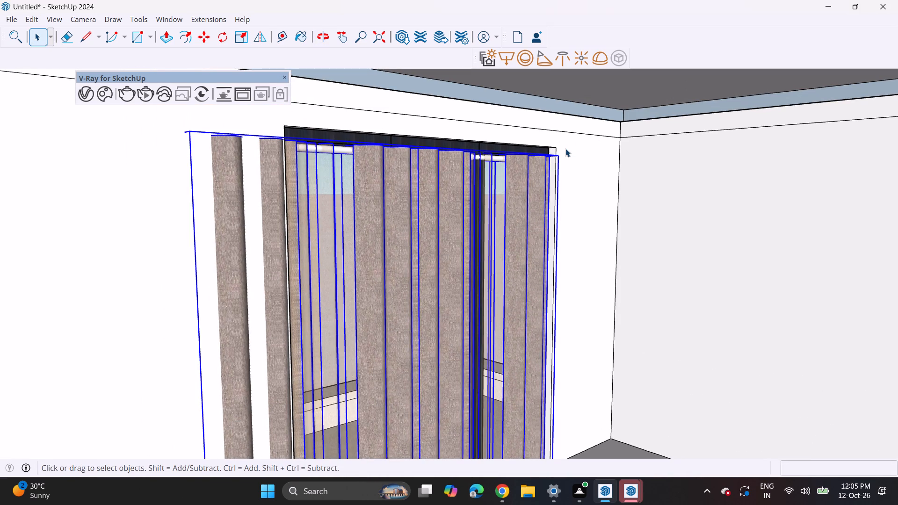
key(m)
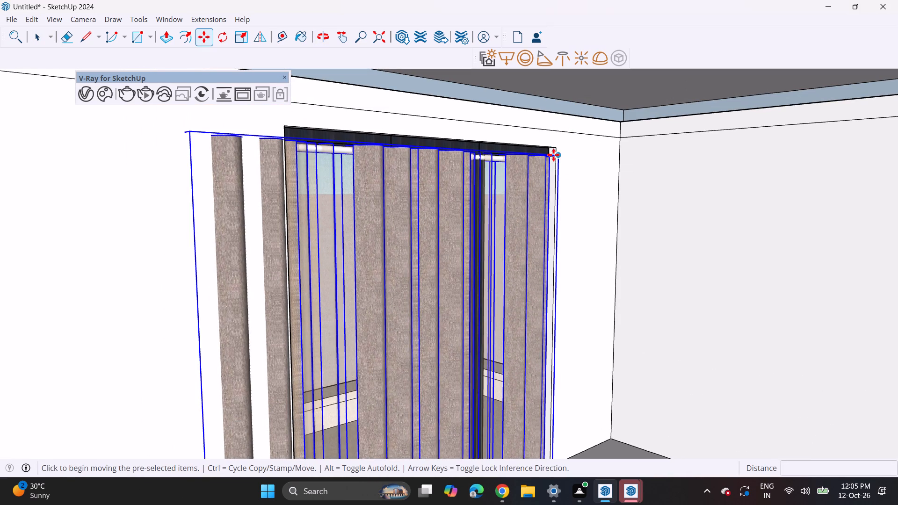
click(545, 154)
shift+middle_drag(539, 303, 533, 42)
shift+middle_drag(523, 316, 529, 69)
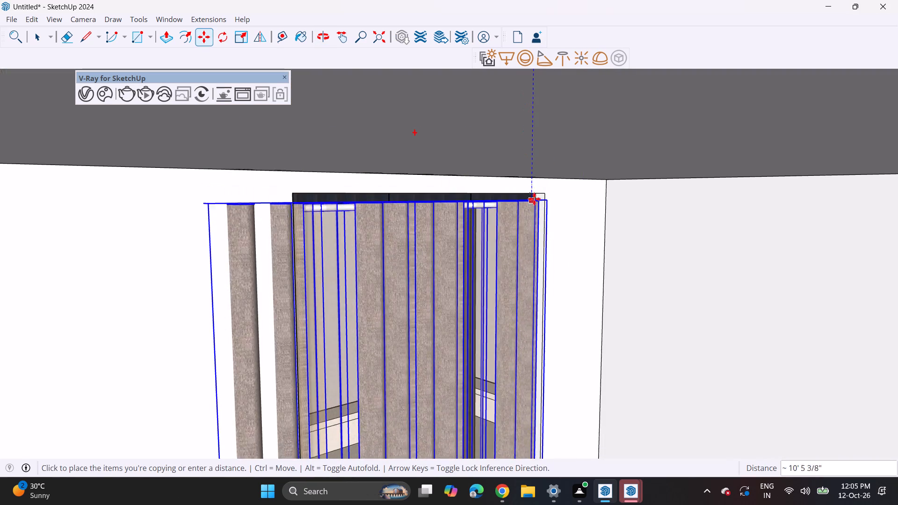
click(536, 195)
Move the left bay's second-window curtains about 4 3/8" so their upper corner meets the frame's upper corner.
middle_drag(413, 289, 897, 245)
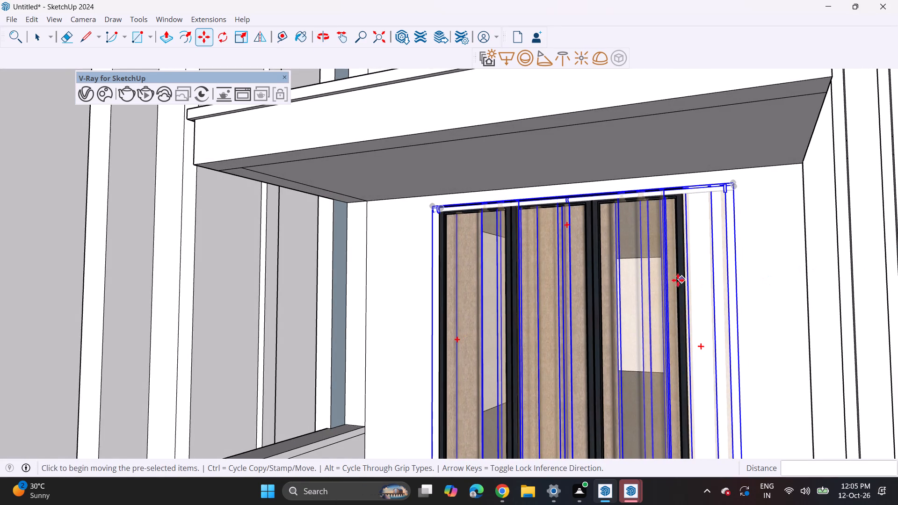
middle_drag(432, 202, 286, 141)
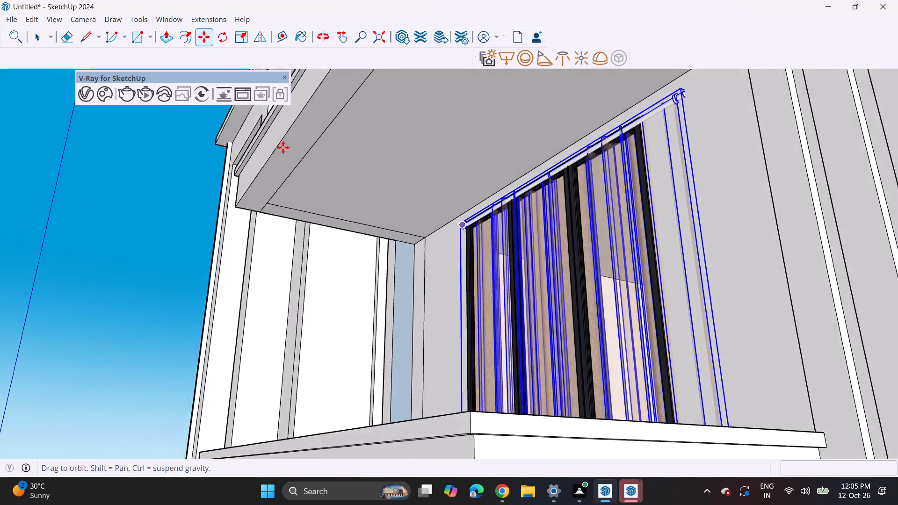
scroll(455, 217, up, 3)
click(465, 226)
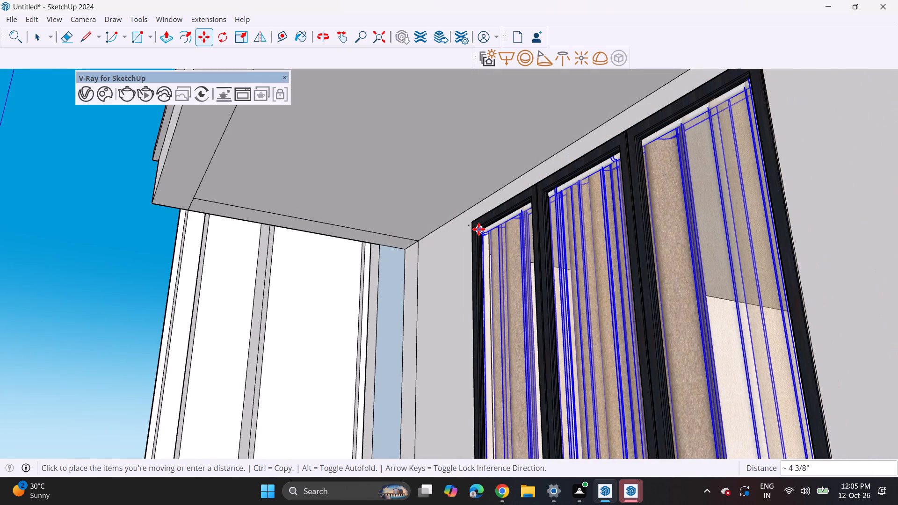
click(484, 226)
middle_drag(457, 264, 564, 296)
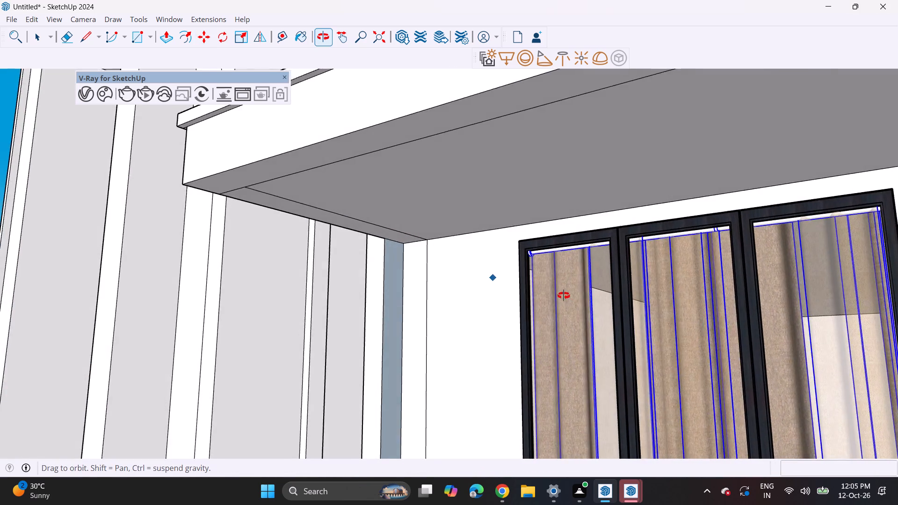
Push/pull the recessed underside of the top roof slab down about 1' 1" above the top-floor windows.
middle_drag(564, 296, 611, 309)
scroll(614, 293, down, 20)
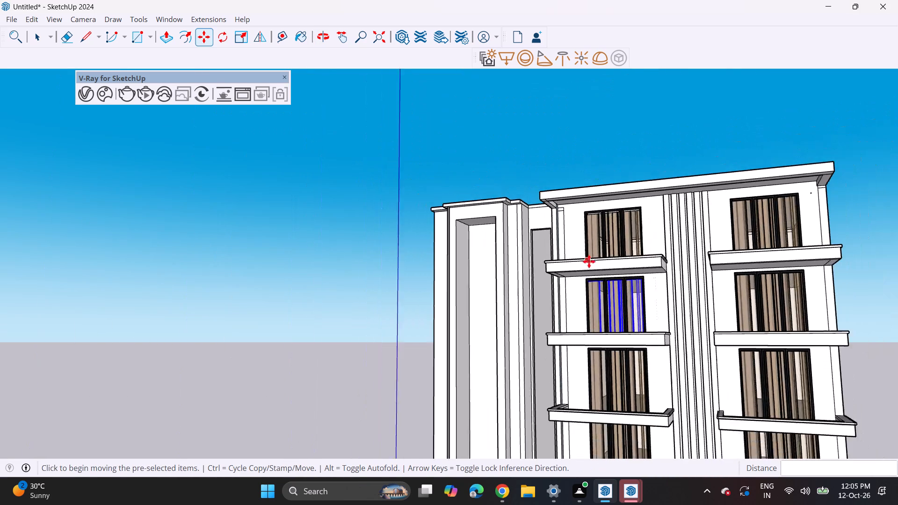
scroll(598, 247, down, 3)
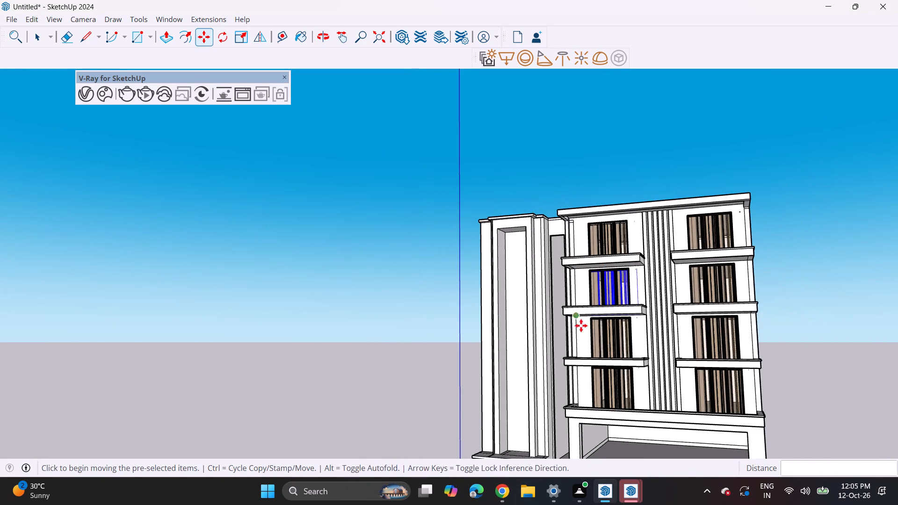
middle_drag(589, 331, 640, 349)
shift+middle_drag(706, 357, 536, 341)
middle_drag(537, 347, 552, 369)
key(space)
click(616, 314)
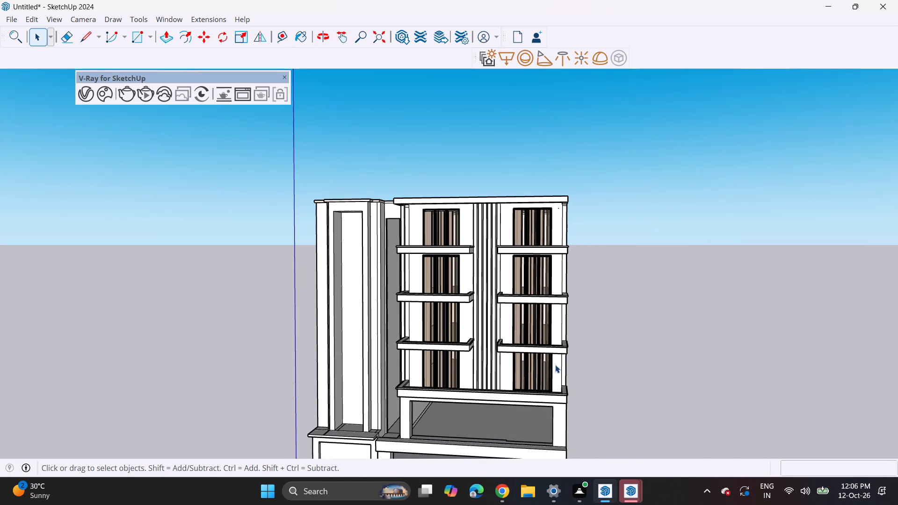
middle_drag(432, 219, 453, 191)
scroll(460, 216, up, 3)
middle_drag(453, 213, 453, 191)
scroll(452, 218, up, 6)
key(p)
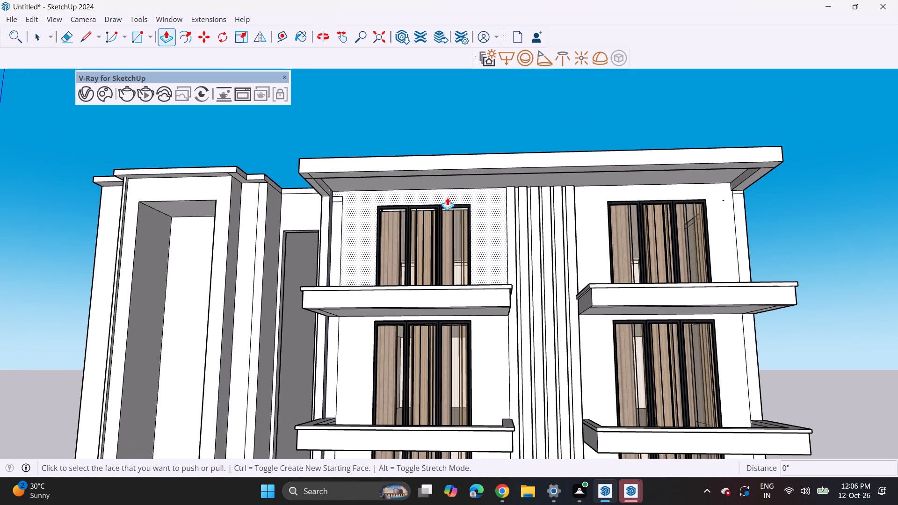
click(458, 179)
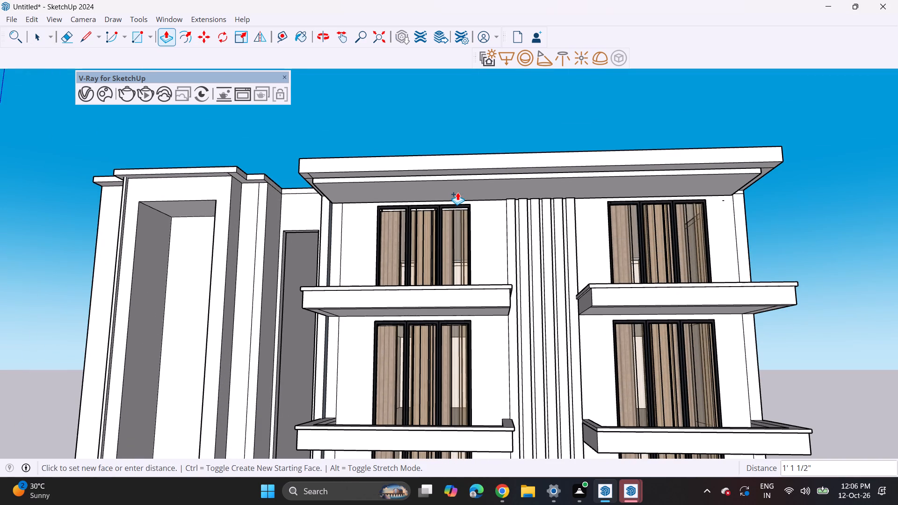
click(457, 192)
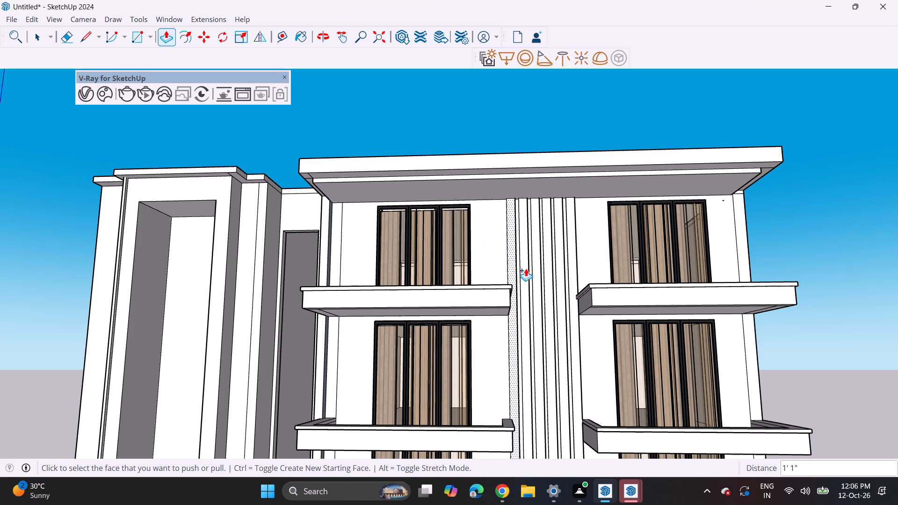
Show the Default Tray with its materials library.
scroll(514, 260, down, 2)
shift+middle_drag(529, 286, 521, 186)
middle_drag(523, 188, 525, 231)
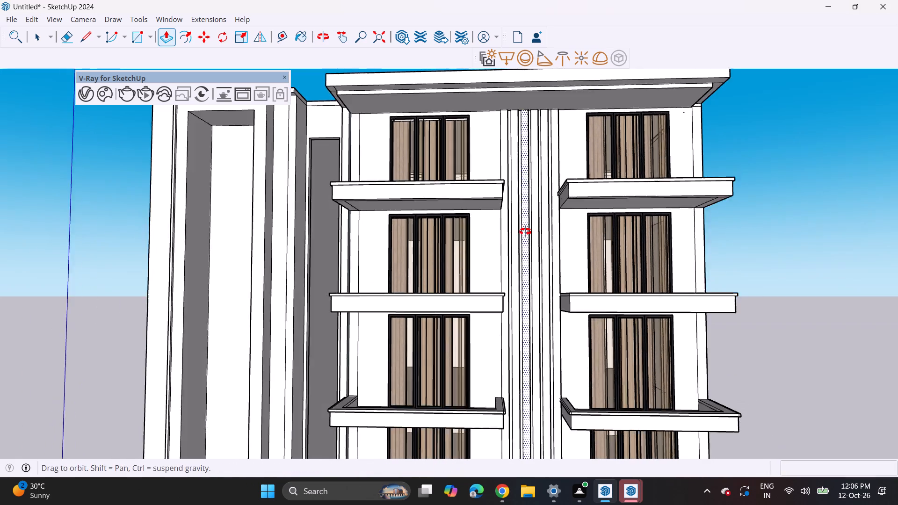
middle_drag(525, 231, 524, 234)
shift+middle_drag(438, 266, 538, 227)
scroll(538, 227, down, 5)
shift+middle_drag(442, 252, 474, 212)
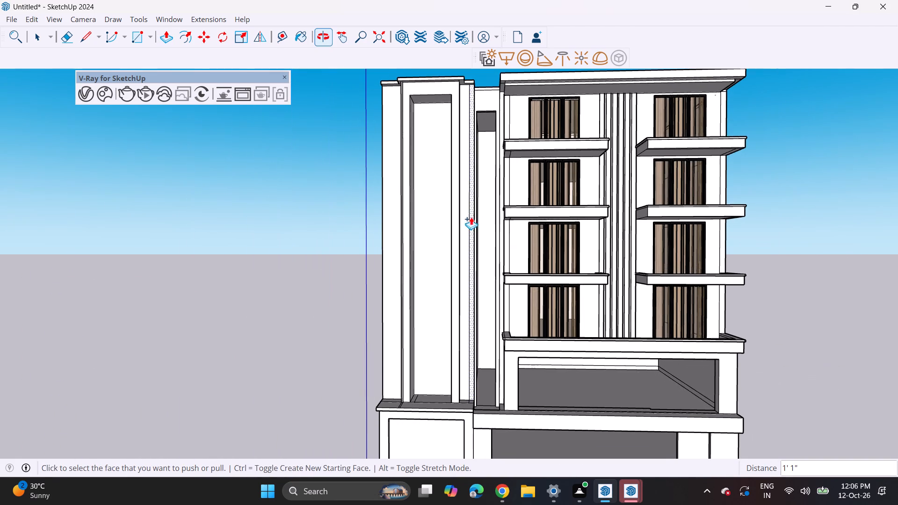
click(115, 24)
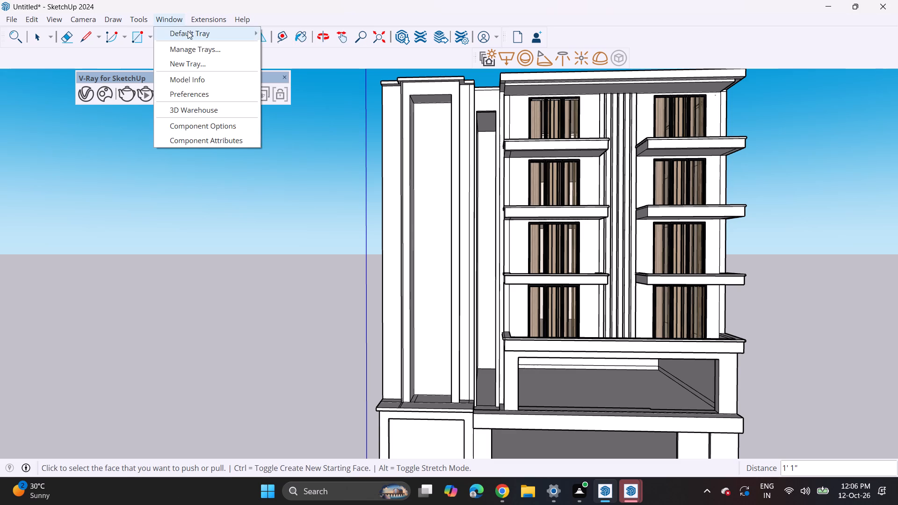
click(170, 23)
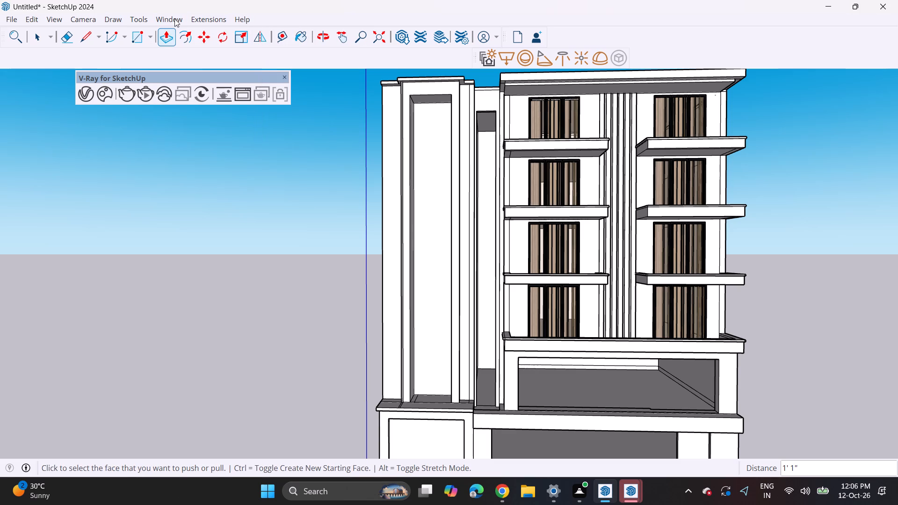
click(175, 20)
click(182, 31)
click(280, 31)
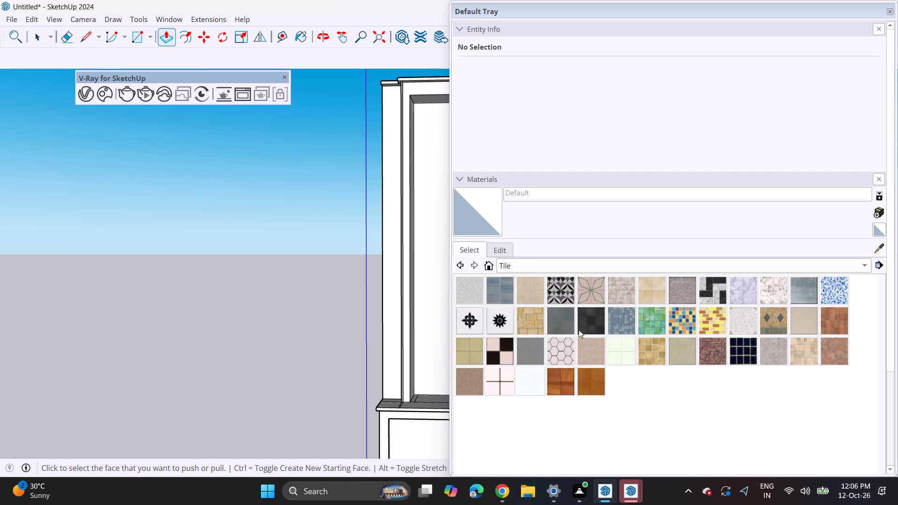
Paint the back, sides, top and bottom faces of the tall tower recess with Slate Light Tile.
click(589, 313)
click(425, 259)
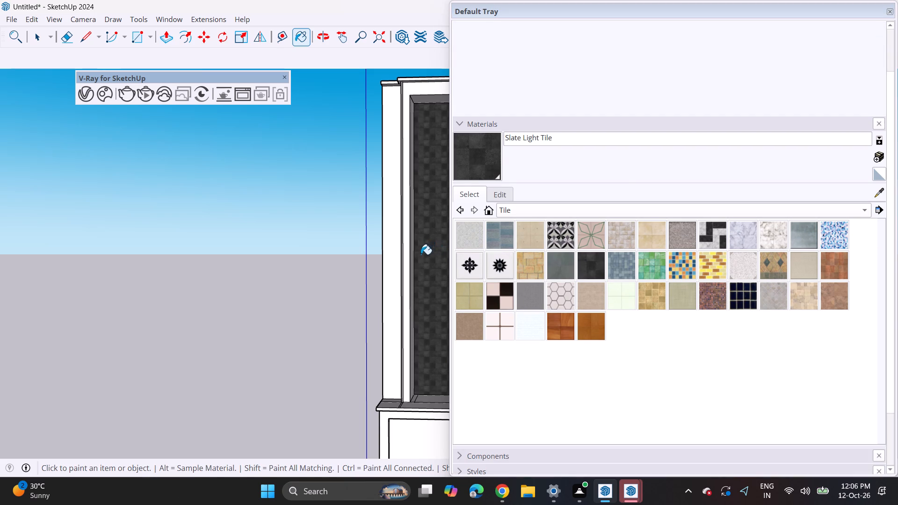
click(413, 276)
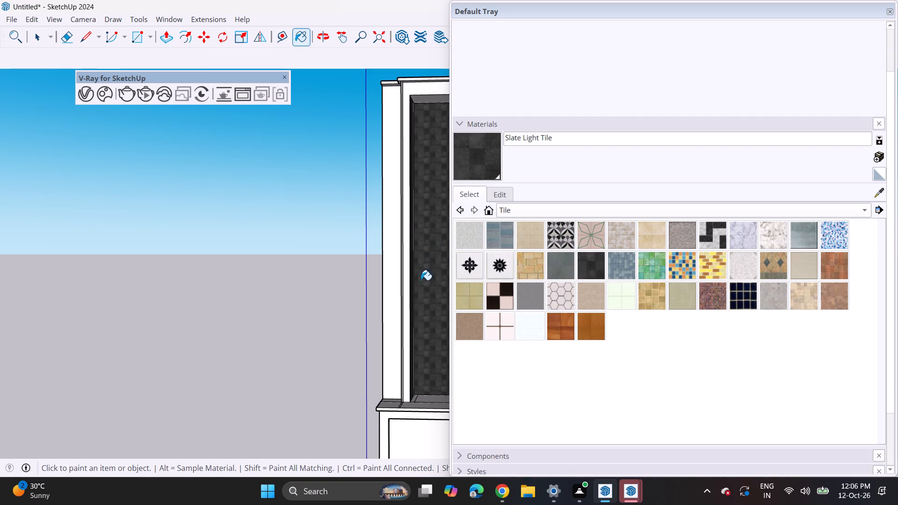
drag(450, 48, 498, 50)
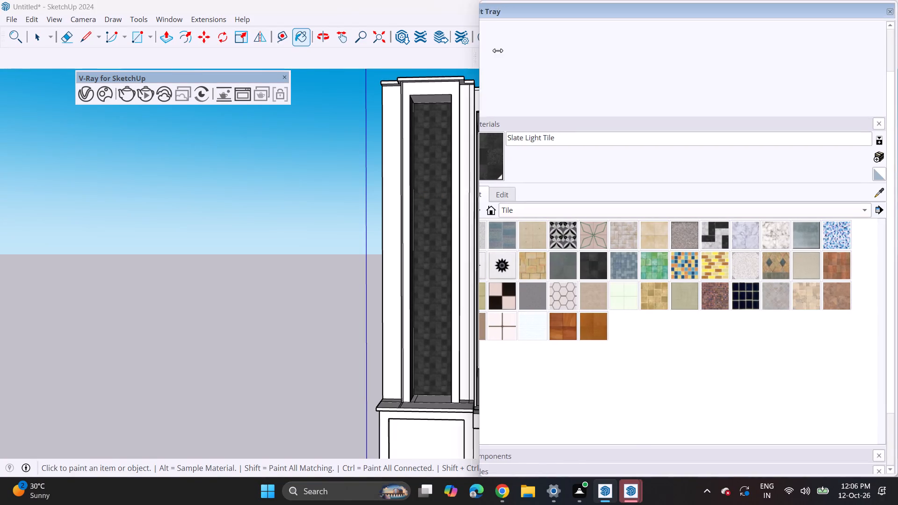
drag(498, 50, 886, 71)
middle_drag(445, 179, 493, 171)
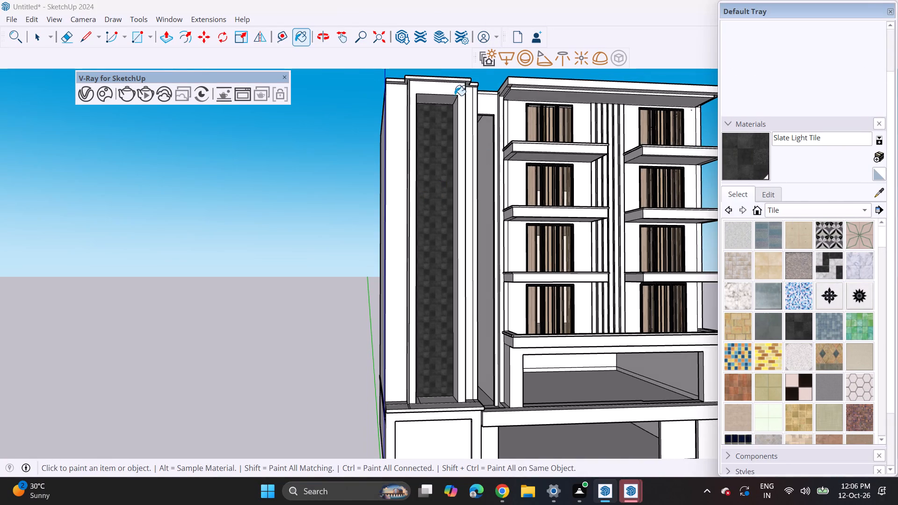
click(449, 101)
click(455, 115)
middle_drag(435, 177, 409, 185)
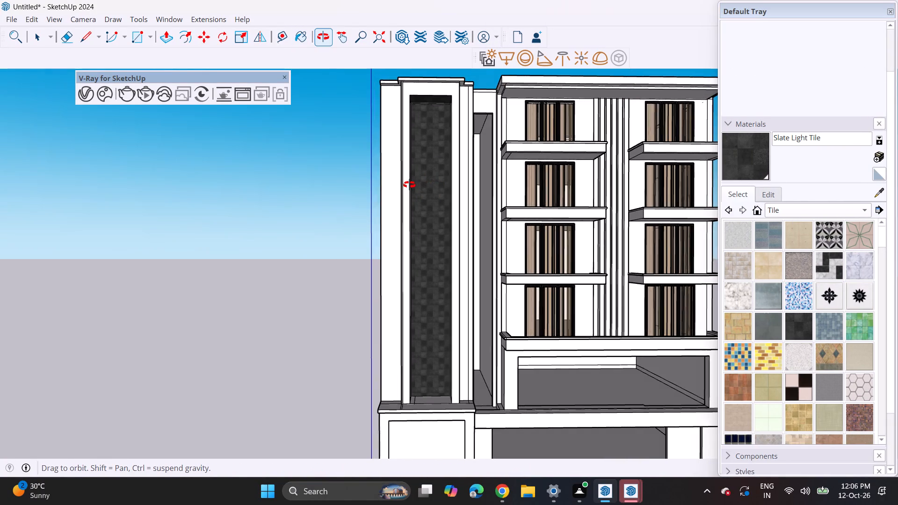
middle_drag(409, 185, 408, 185)
click(427, 399)
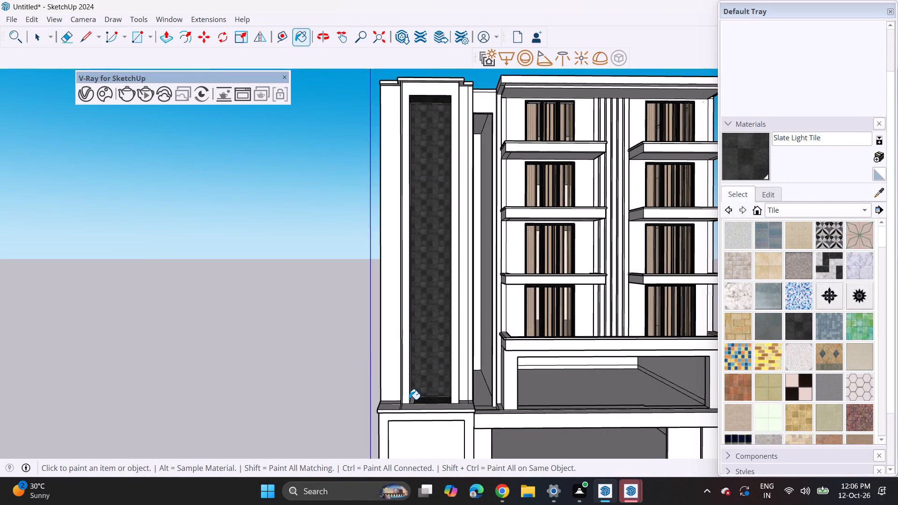
click(413, 399)
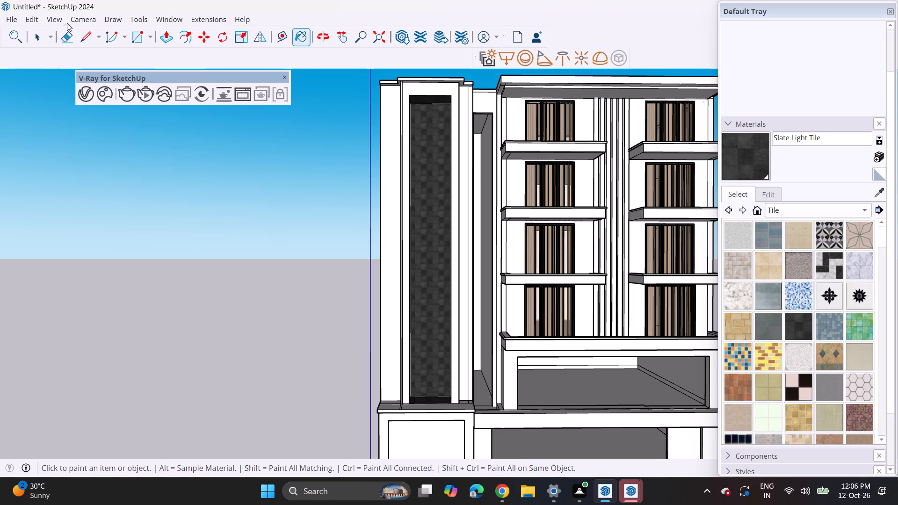
Import the patterned panel Component_131 from Downloads and place it on the open ground beside the tower.
click(30, 19)
click(12, 22)
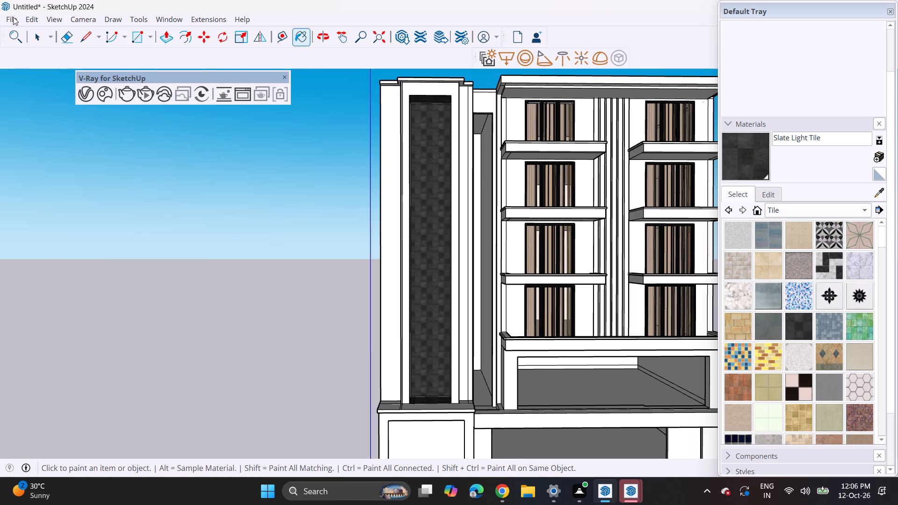
click(9, 13)
click(10, 16)
click(43, 180)
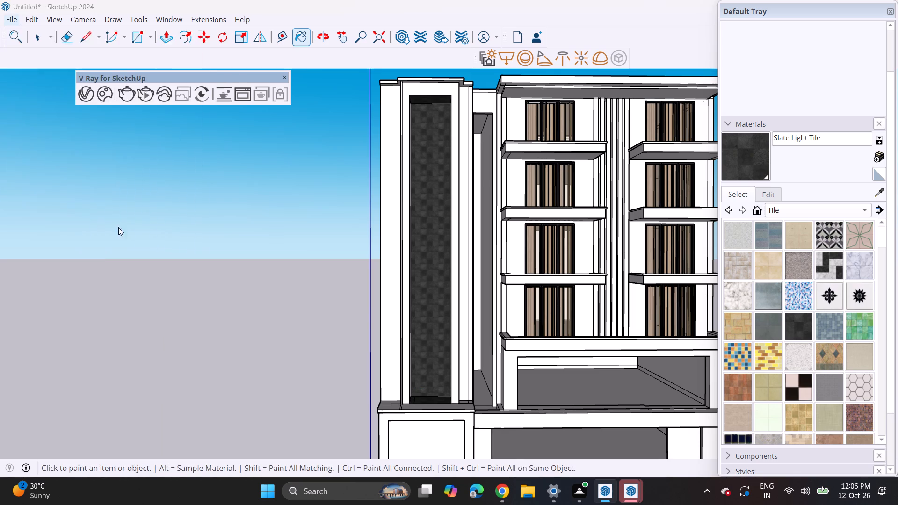
scroll(211, 157, down, 13)
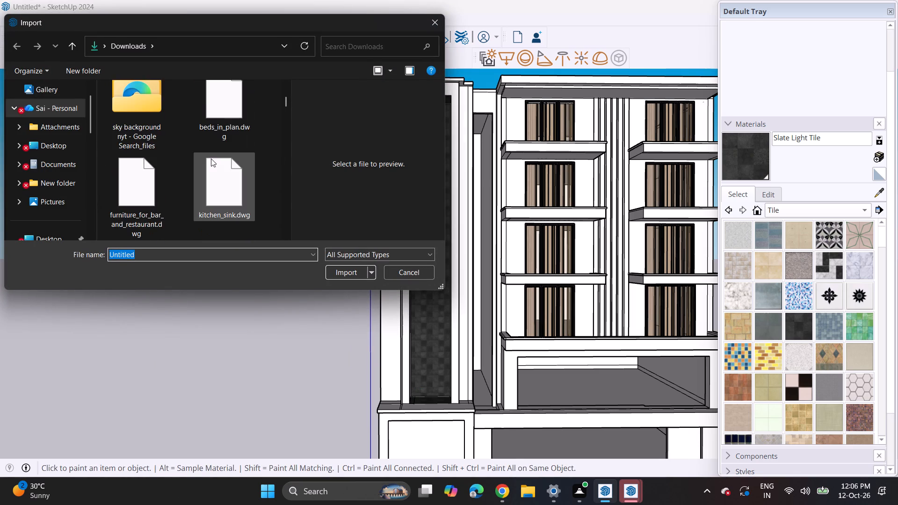
scroll(211, 159, down, 17)
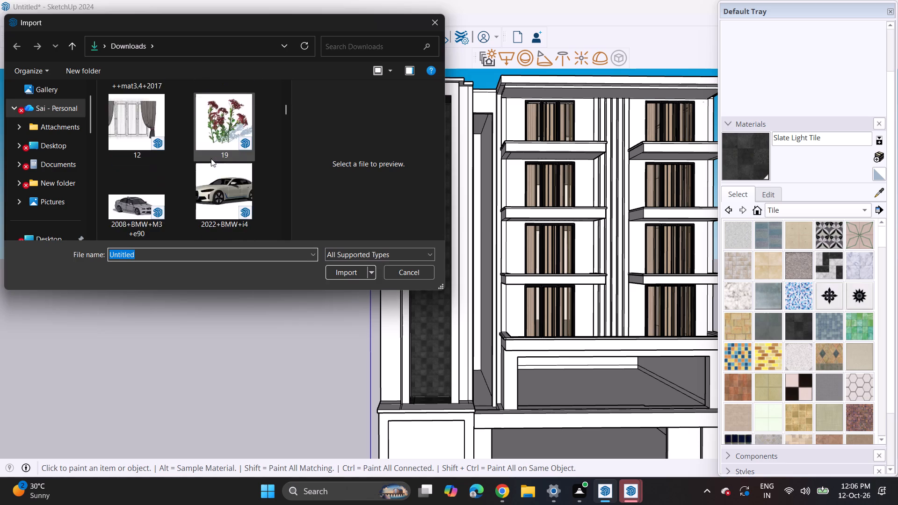
scroll(217, 153, up, 3)
click(217, 150)
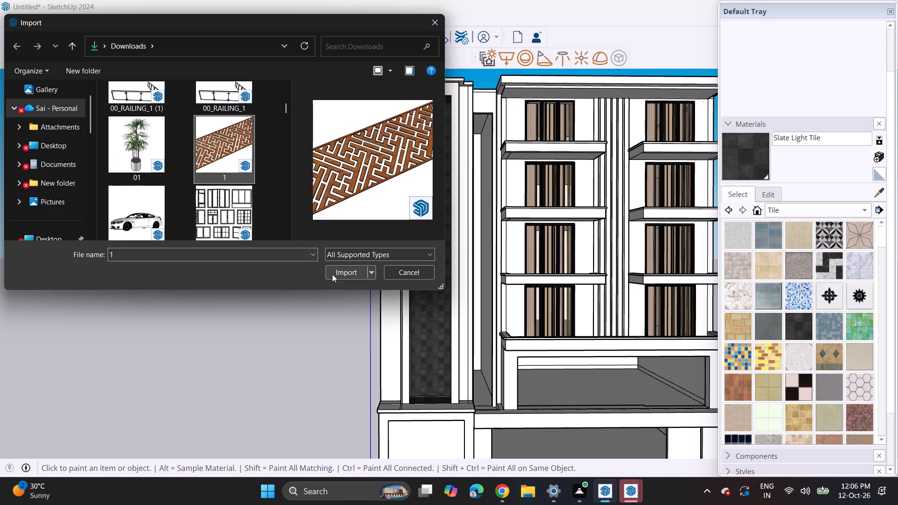
scroll(244, 190, down, 4)
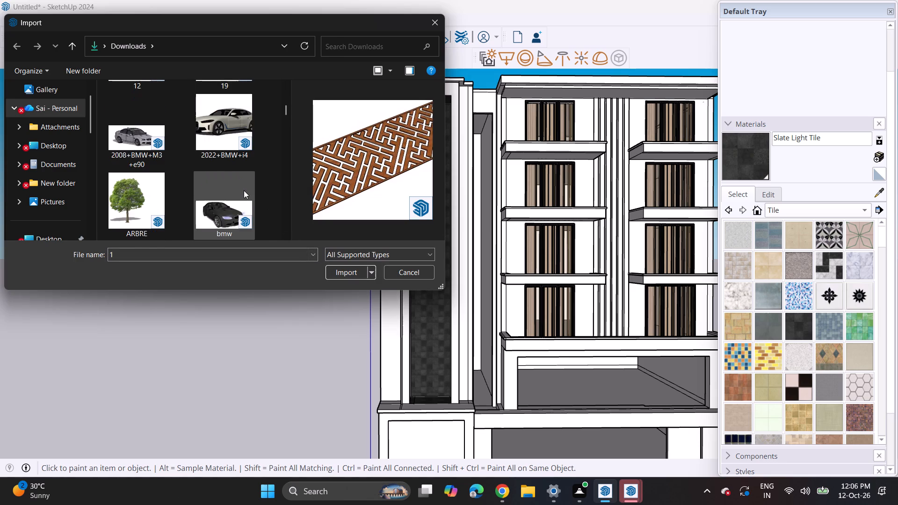
scroll(243, 189, down, 10)
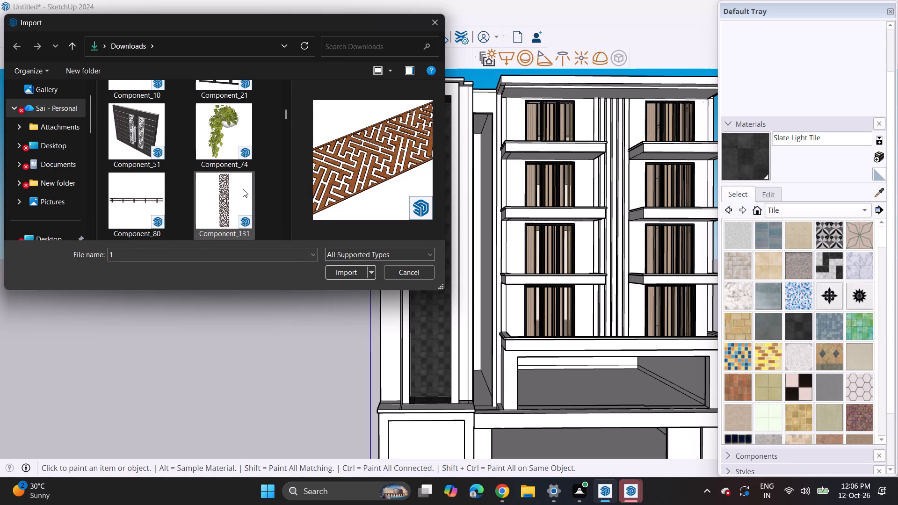
scroll(243, 189, down, 1)
click(228, 140)
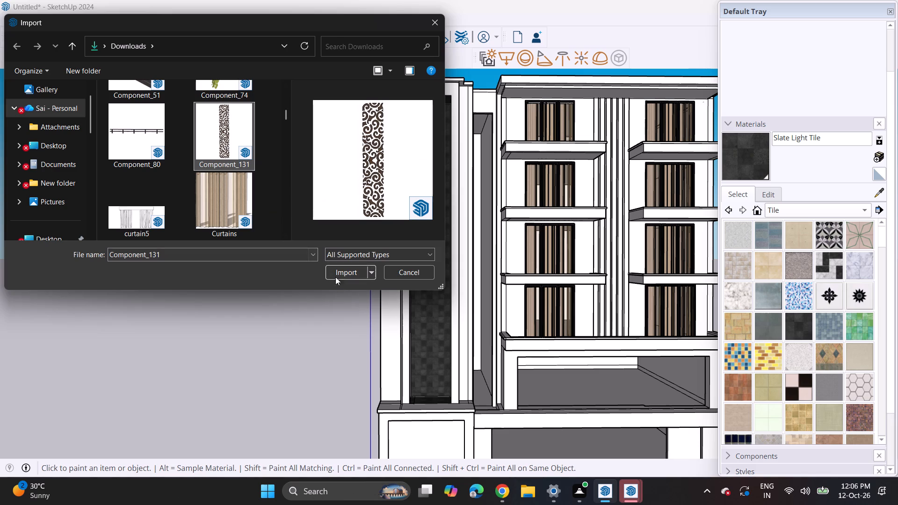
click(335, 274)
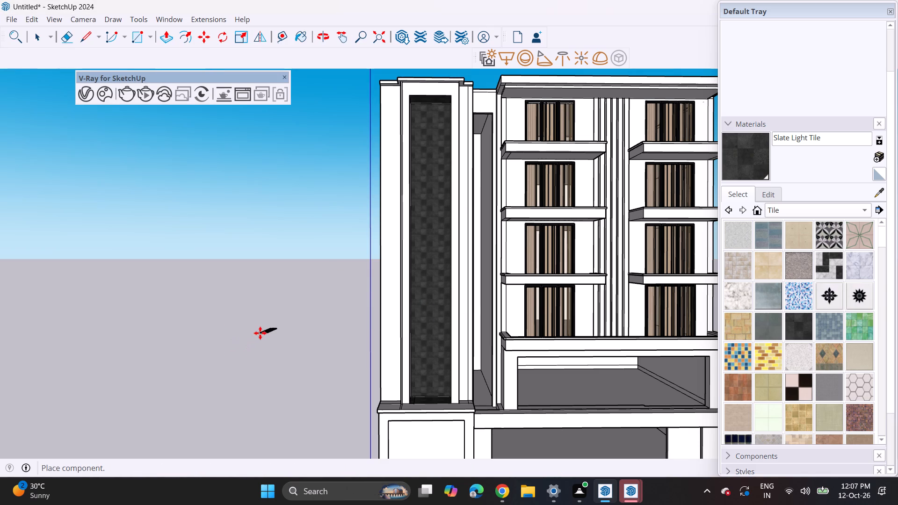
click(260, 333)
Rotate the imported panel 90° about its end, in the vertical plane, so it stands upright.
middle_drag(262, 349, 301, 323)
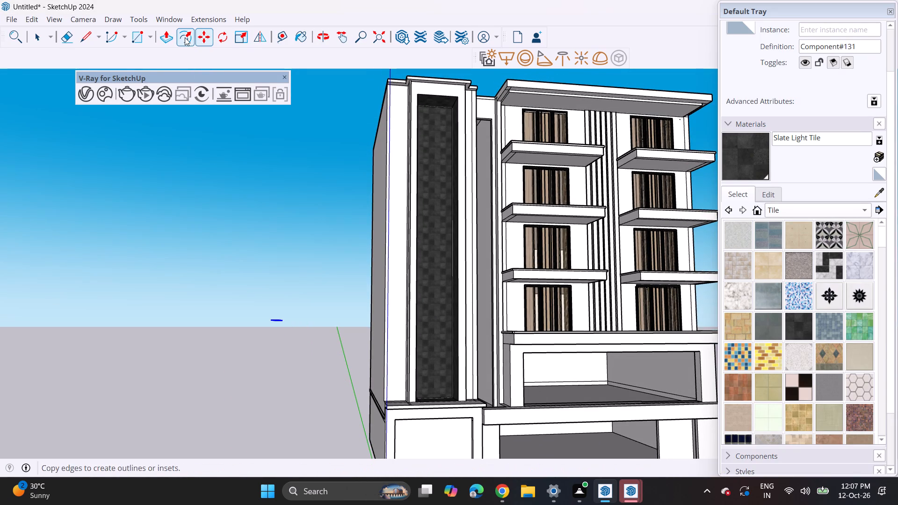
middle_drag(183, 71, 444, 89)
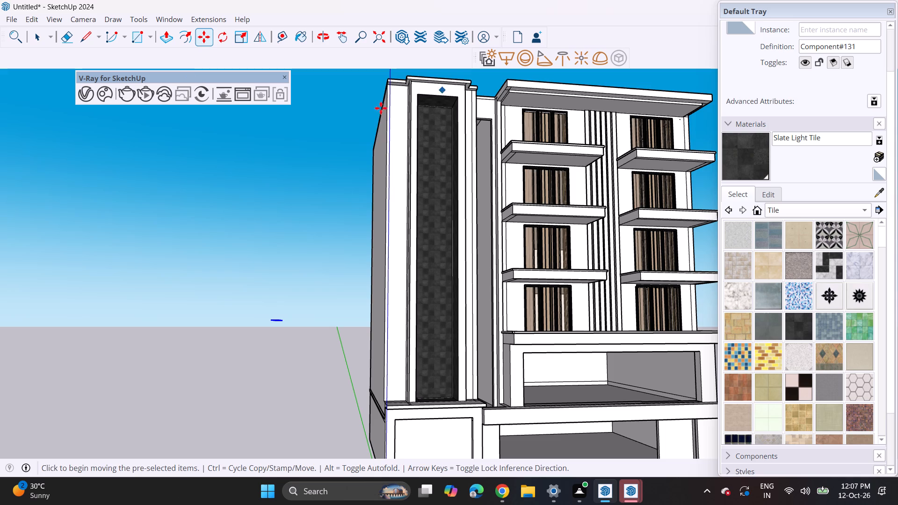
middle_drag(188, 201, 519, 210)
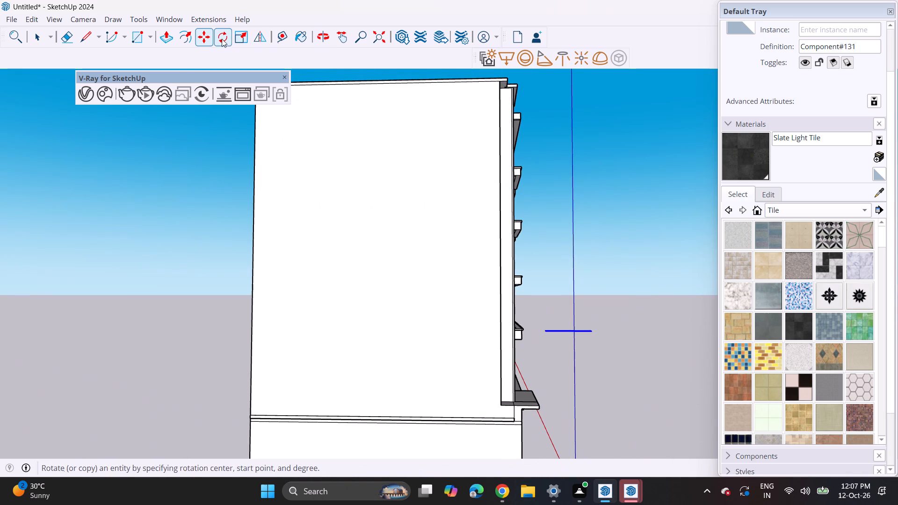
click(218, 38)
click(552, 329)
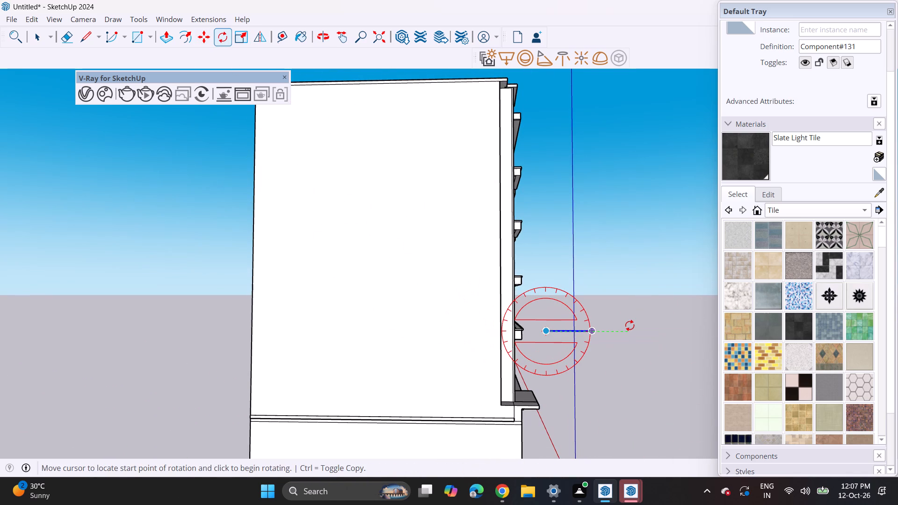
click(630, 325)
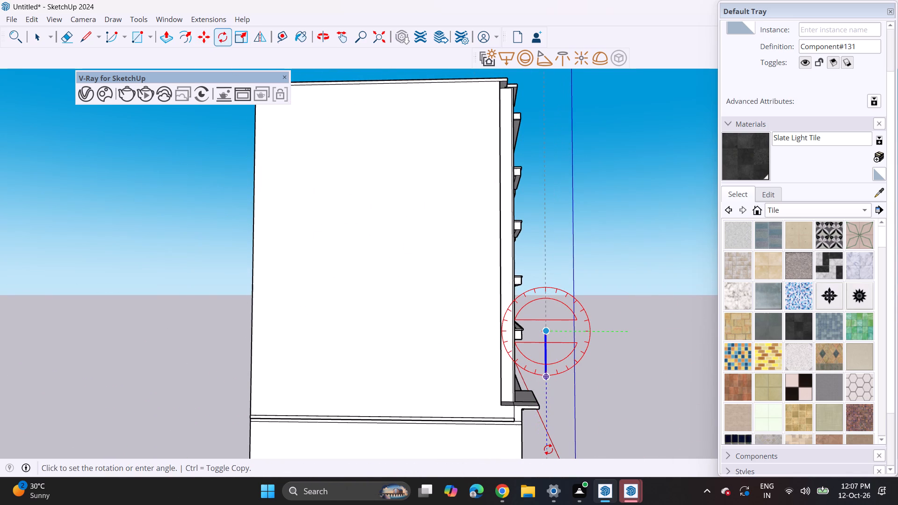
click(548, 449)
Move the upright patterned panel by its lower corner into the tower recess, seating it at the recess's bottom front corner beside the balconies.
middle_drag(651, 387, 149, 389)
middle_drag(187, 371, 218, 365)
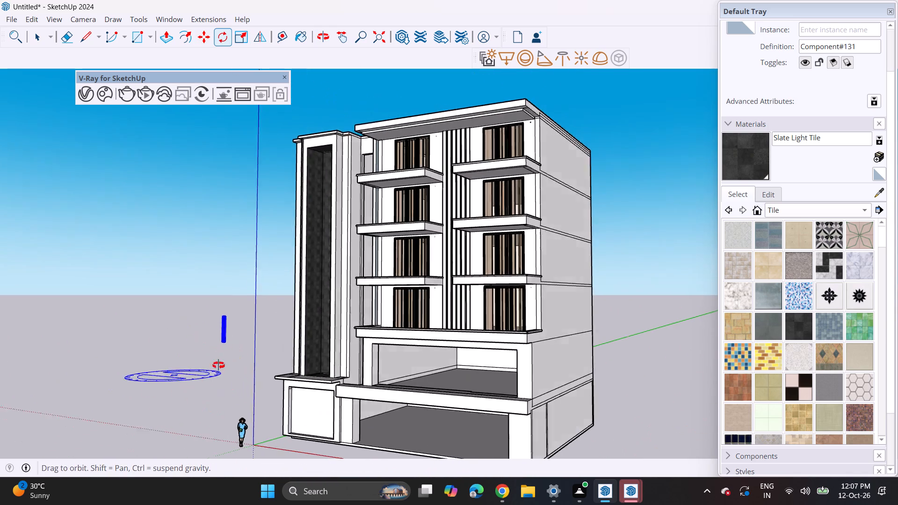
middle_drag(218, 365, 269, 372)
scroll(190, 341, up, 7)
key(space)
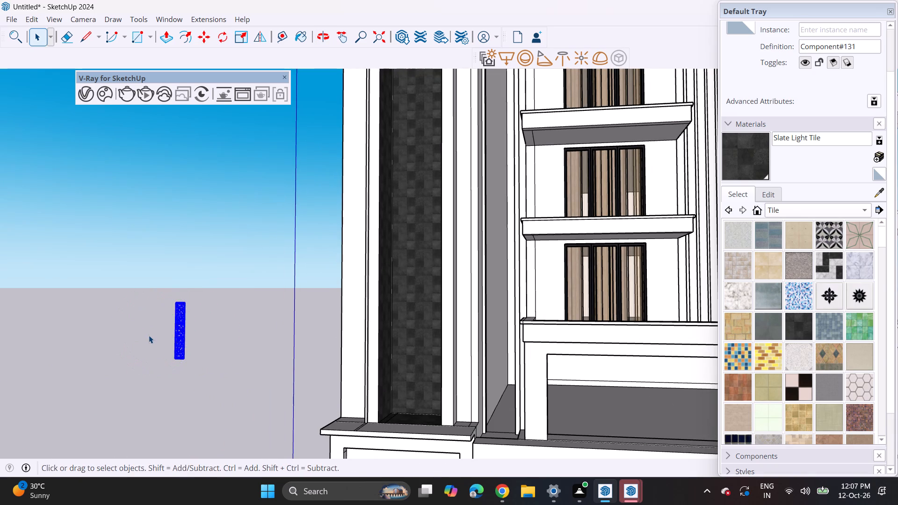
key(m)
click(167, 365)
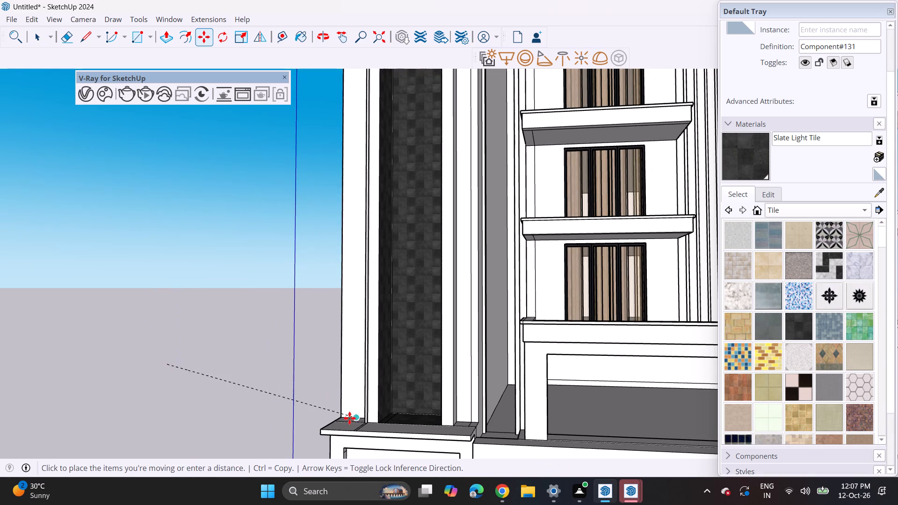
click(148, 372)
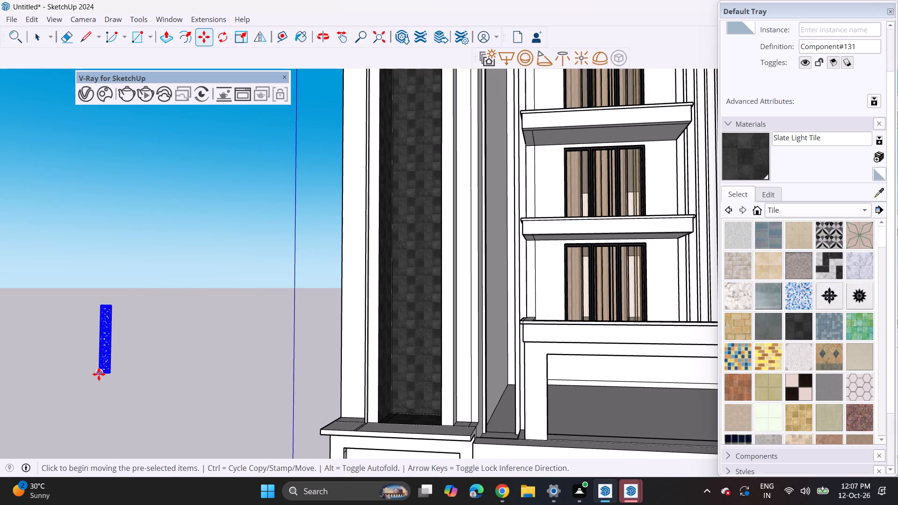
click(99, 374)
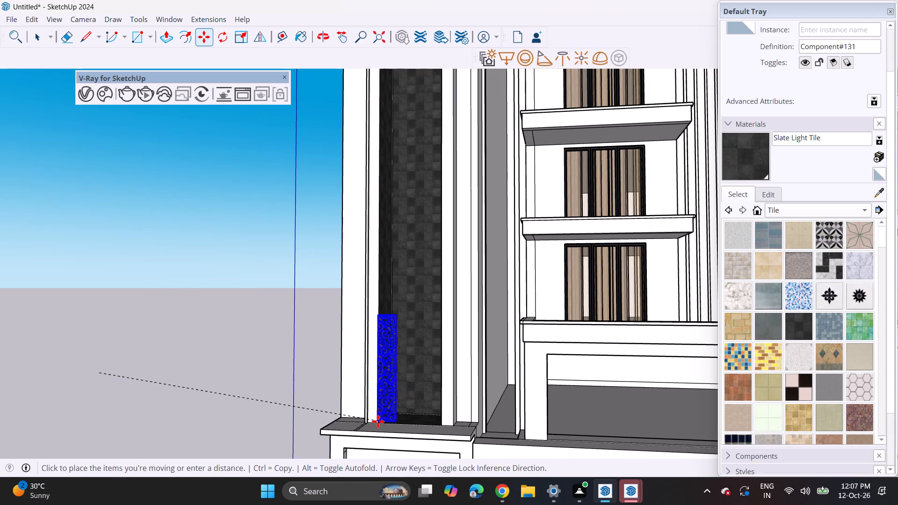
click(378, 424)
middle_drag(377, 424, 510, 408)
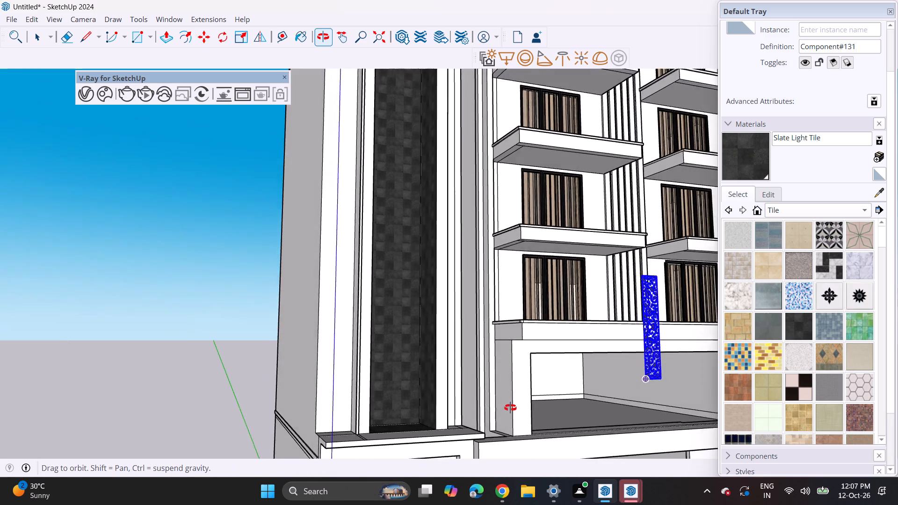
middle_drag(510, 408, 456, 418)
click(544, 411)
middle_drag(406, 380, 459, 404)
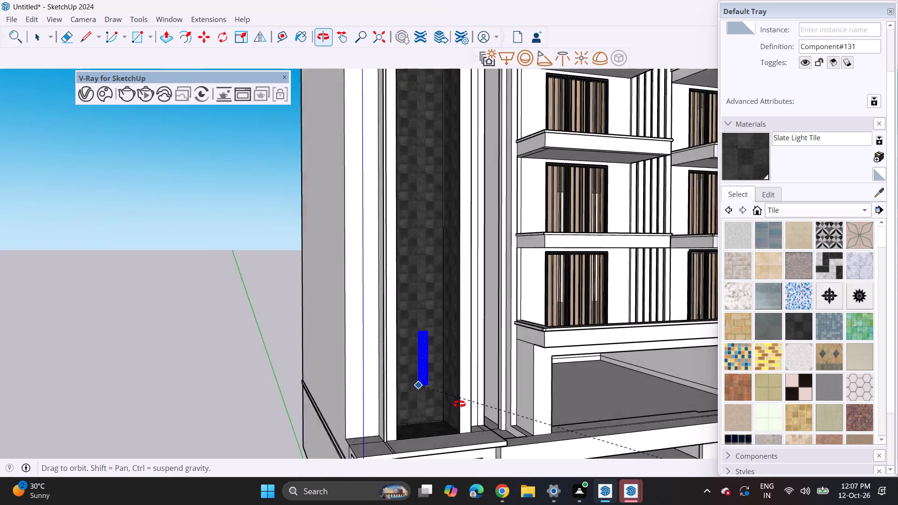
middle_drag(459, 404, 516, 405)
scroll(489, 427, up, 8)
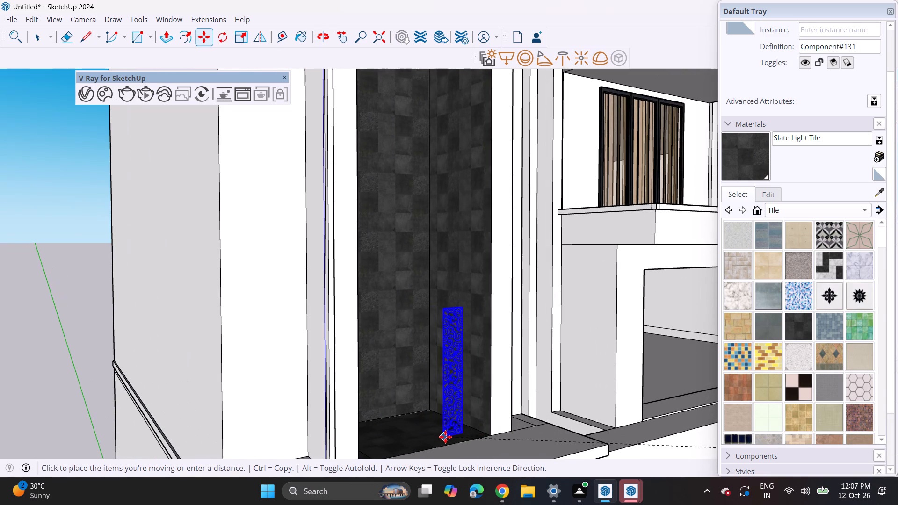
click(472, 441)
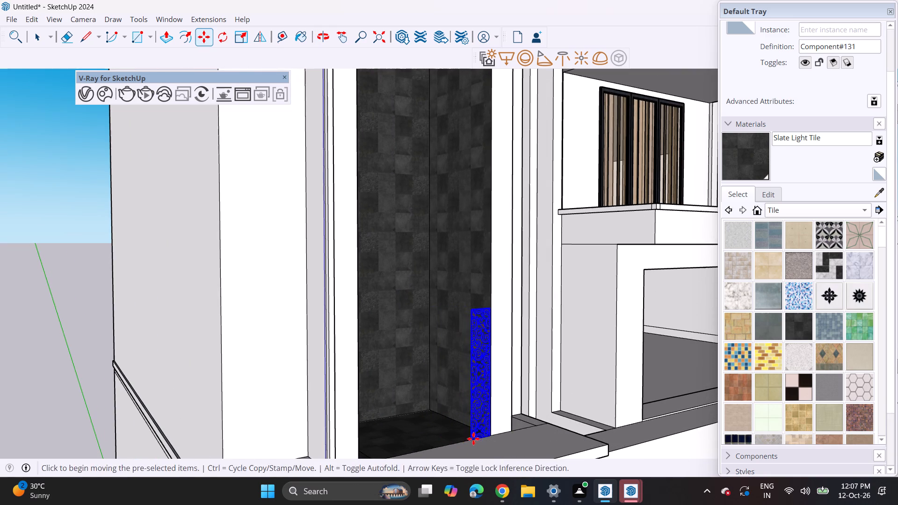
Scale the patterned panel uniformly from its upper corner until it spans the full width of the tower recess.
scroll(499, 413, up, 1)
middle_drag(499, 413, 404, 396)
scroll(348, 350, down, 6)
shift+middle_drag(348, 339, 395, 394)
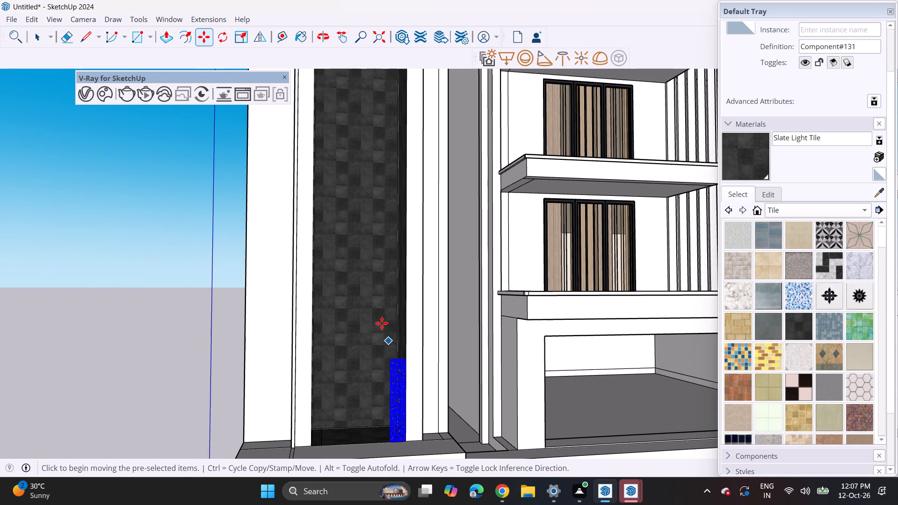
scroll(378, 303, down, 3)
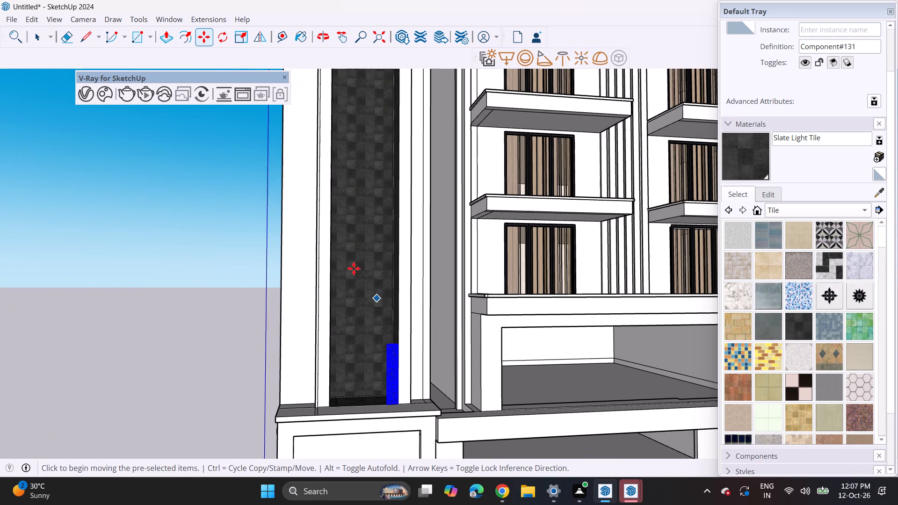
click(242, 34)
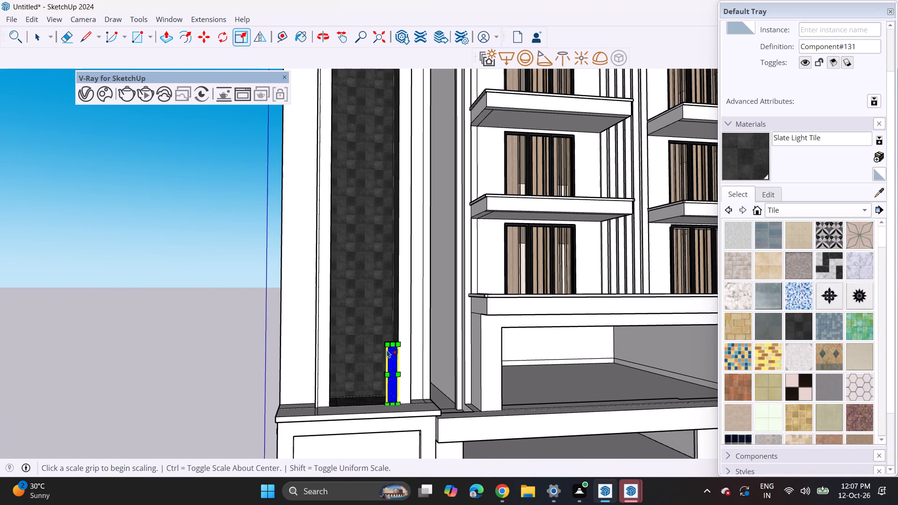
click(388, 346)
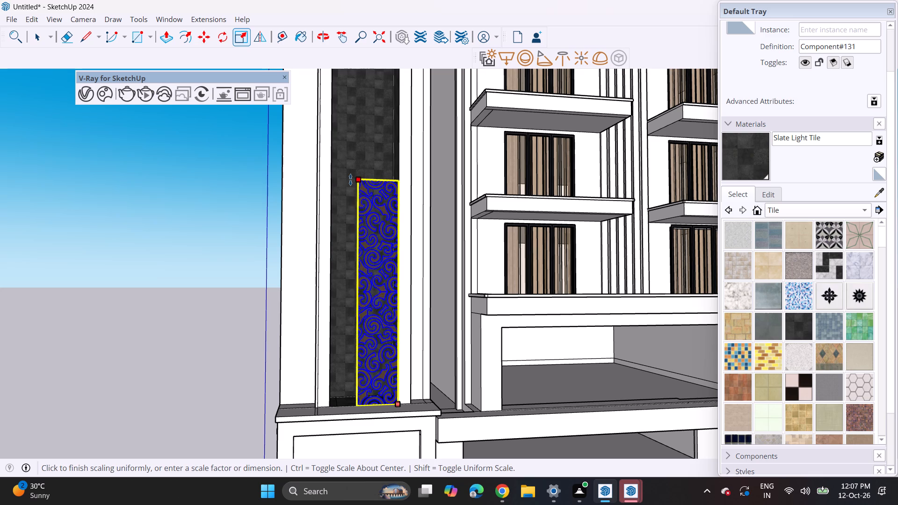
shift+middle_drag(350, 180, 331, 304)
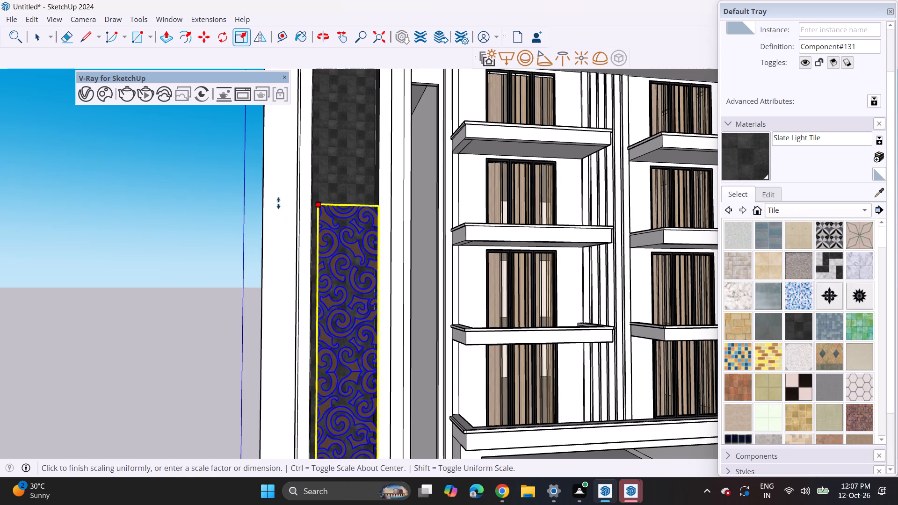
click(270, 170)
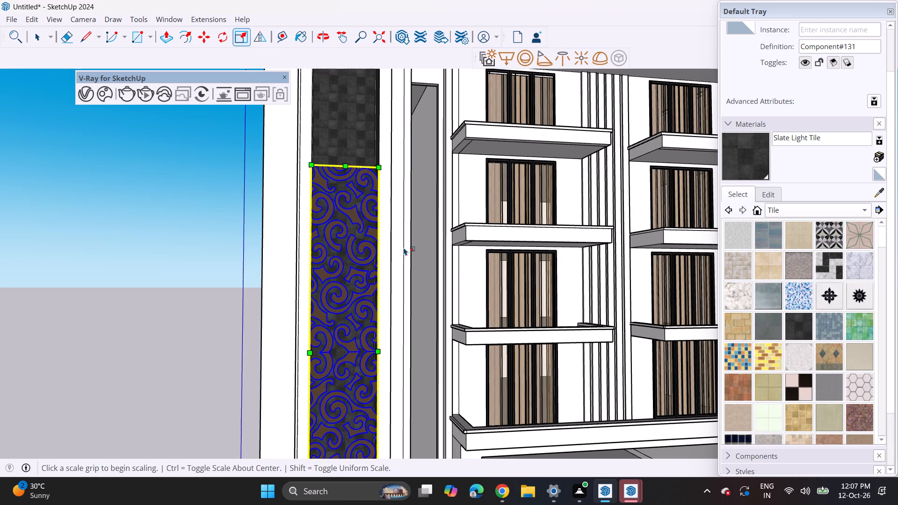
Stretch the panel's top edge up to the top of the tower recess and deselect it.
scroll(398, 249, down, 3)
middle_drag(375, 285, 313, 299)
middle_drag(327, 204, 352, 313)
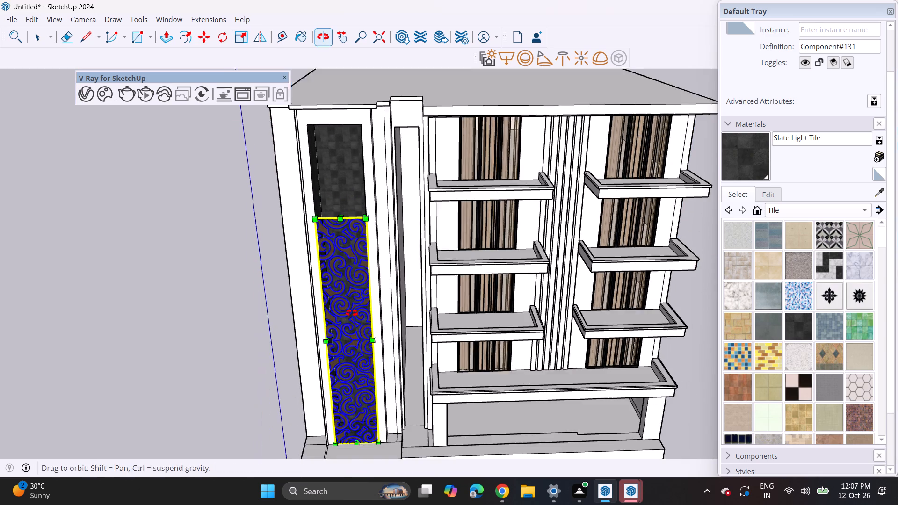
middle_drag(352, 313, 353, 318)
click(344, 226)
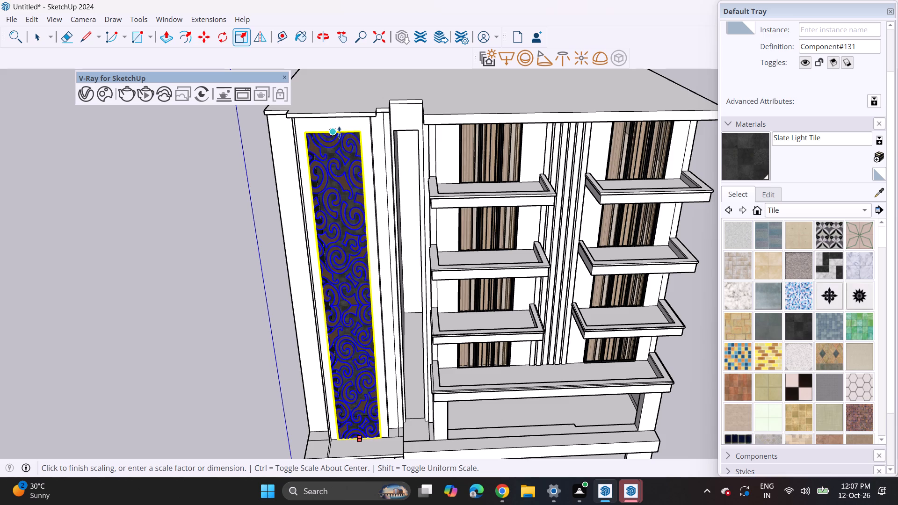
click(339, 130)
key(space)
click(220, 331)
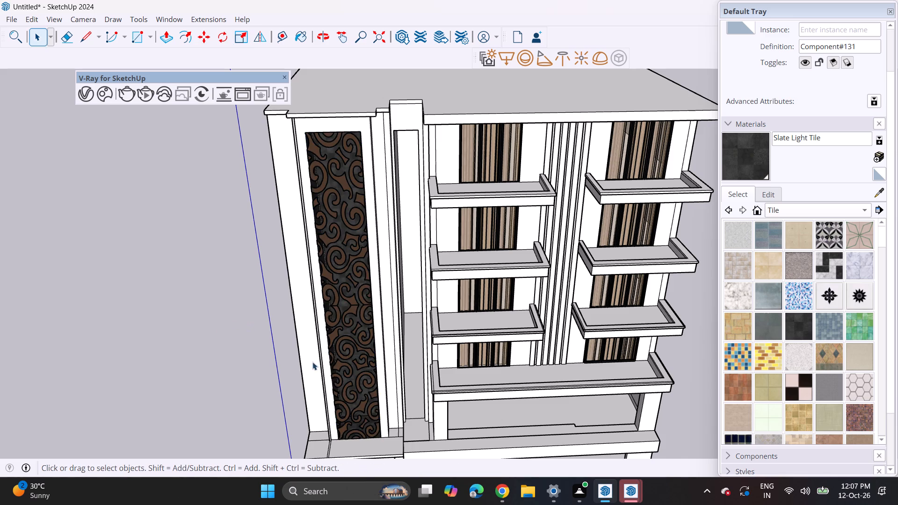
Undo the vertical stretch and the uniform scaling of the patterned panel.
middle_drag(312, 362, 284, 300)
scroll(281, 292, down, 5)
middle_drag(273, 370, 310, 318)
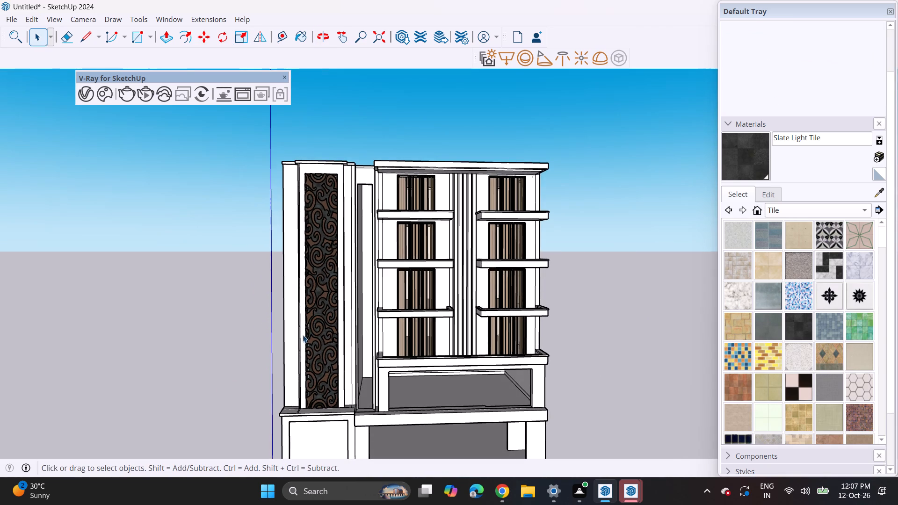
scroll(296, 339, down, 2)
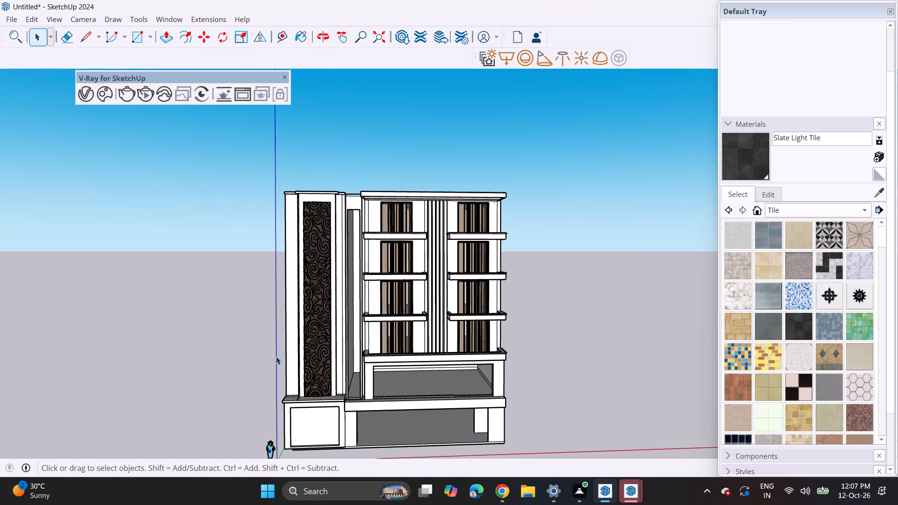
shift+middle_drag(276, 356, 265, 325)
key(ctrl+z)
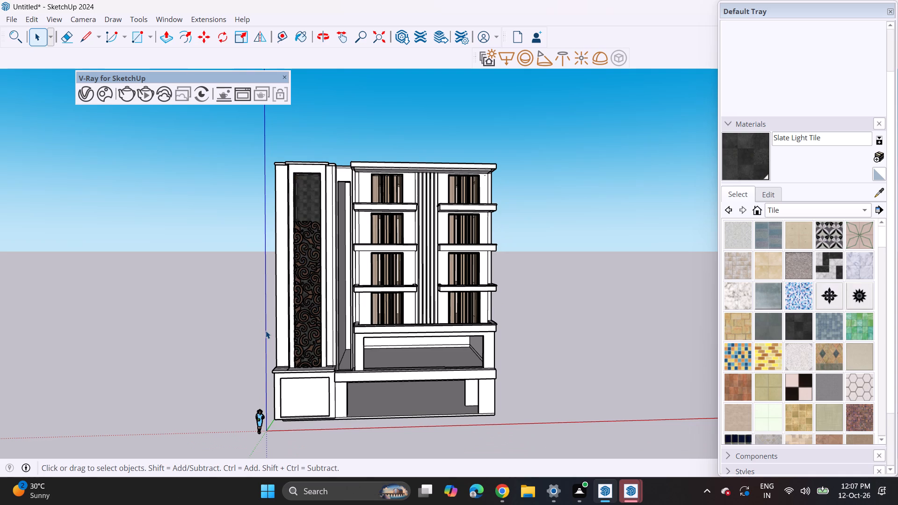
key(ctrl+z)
Scale only the small panel's width so it reaches across to the opposite side of the tower recess.
middle_drag(266, 331, 309, 380)
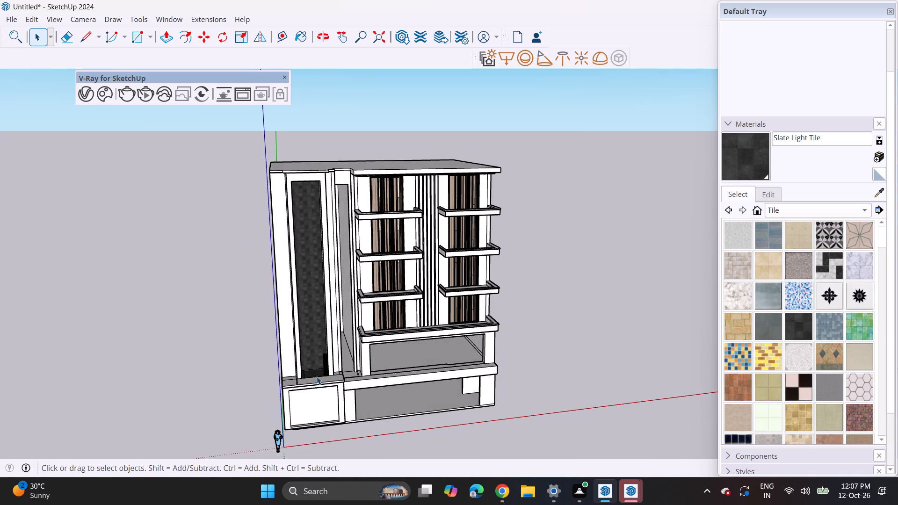
scroll(335, 371, up, 14)
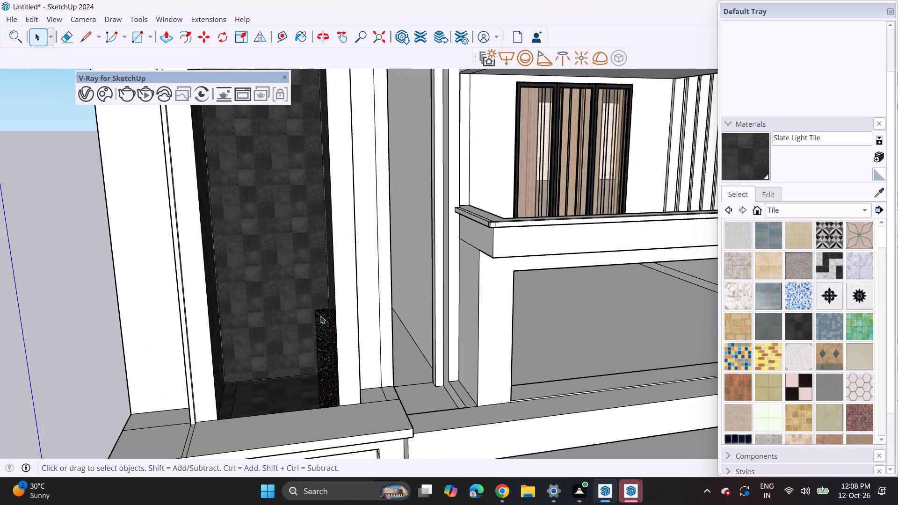
click(324, 322)
scroll(273, 136, up, 1)
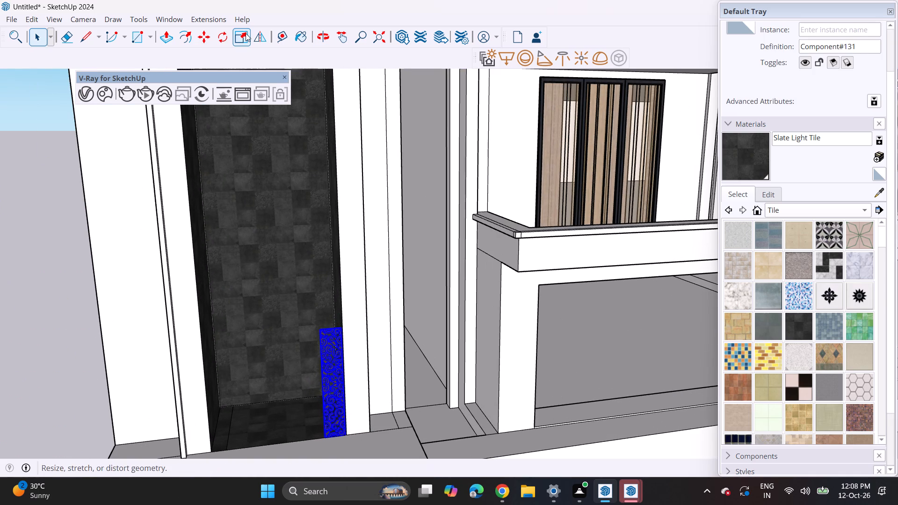
click(246, 33)
click(322, 386)
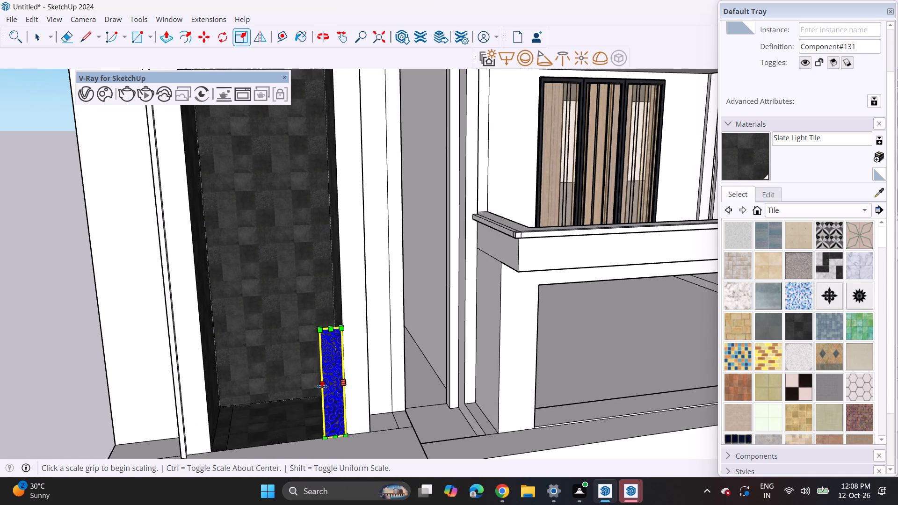
click(204, 405)
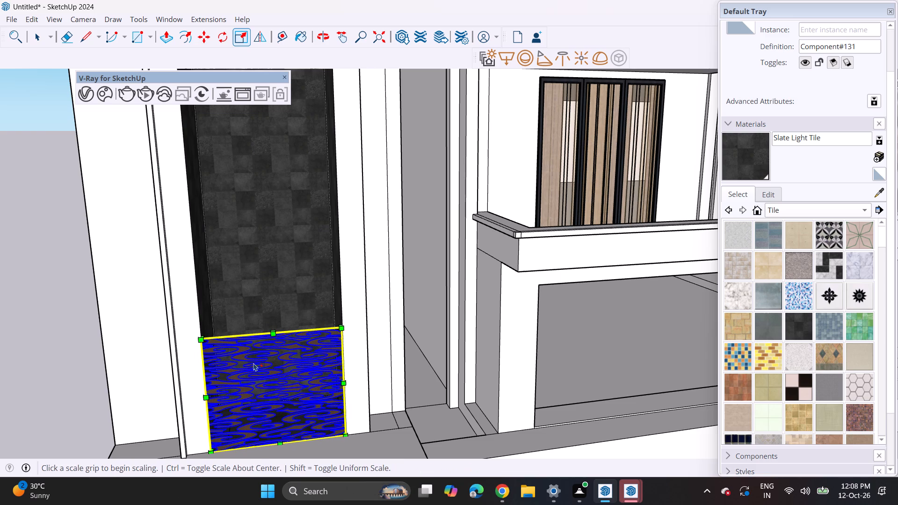
Stretch the panel's top edge upward until it covers about half the height of the tower recess.
click(273, 334)
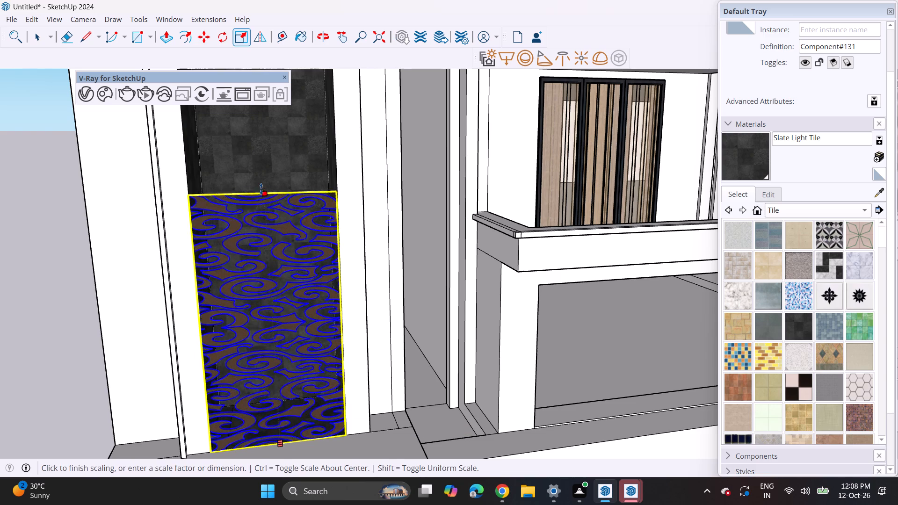
scroll(261, 189, down, 6)
shift+middle_drag(261, 192, 269, 379)
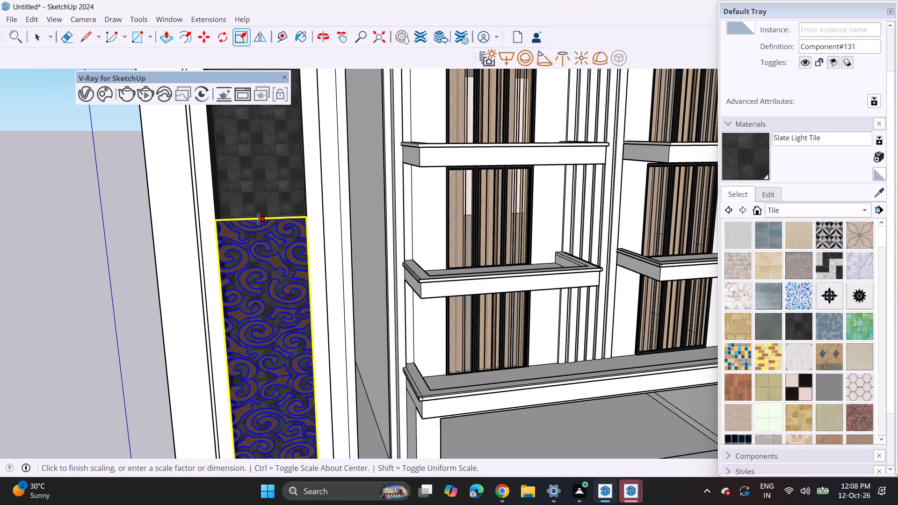
click(261, 207)
Copy the patterned panel straight up by its lower corner, setting the copy directly on the original's top edge.
scroll(289, 332, down, 4)
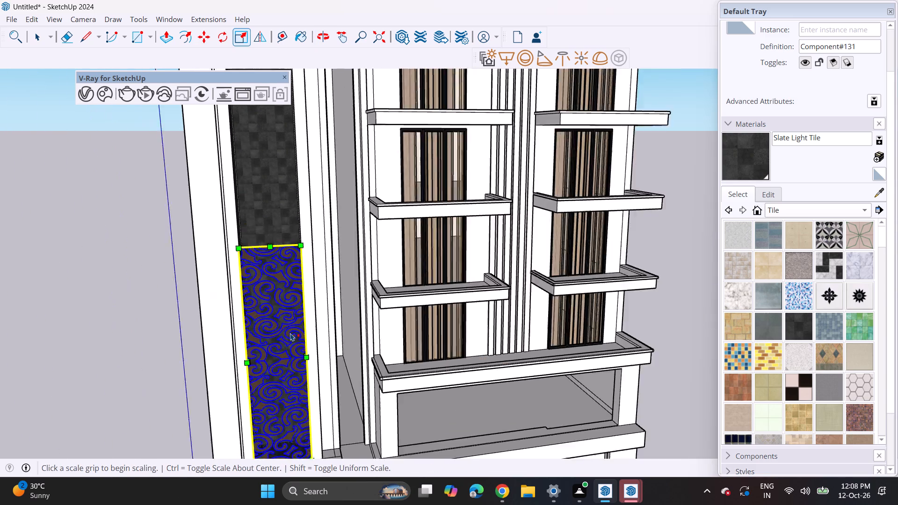
scroll(290, 333, down, 5)
middle_drag(292, 361, 288, 341)
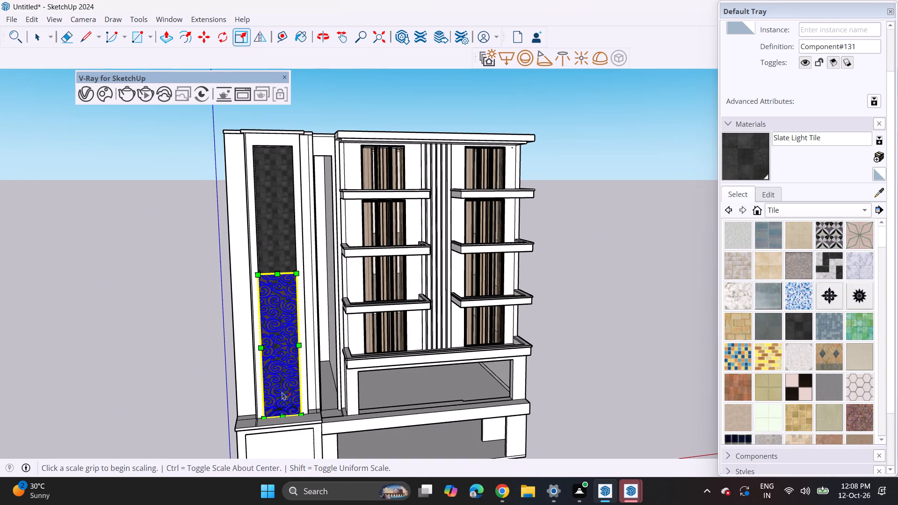
key(space)
click(278, 383)
key(m)
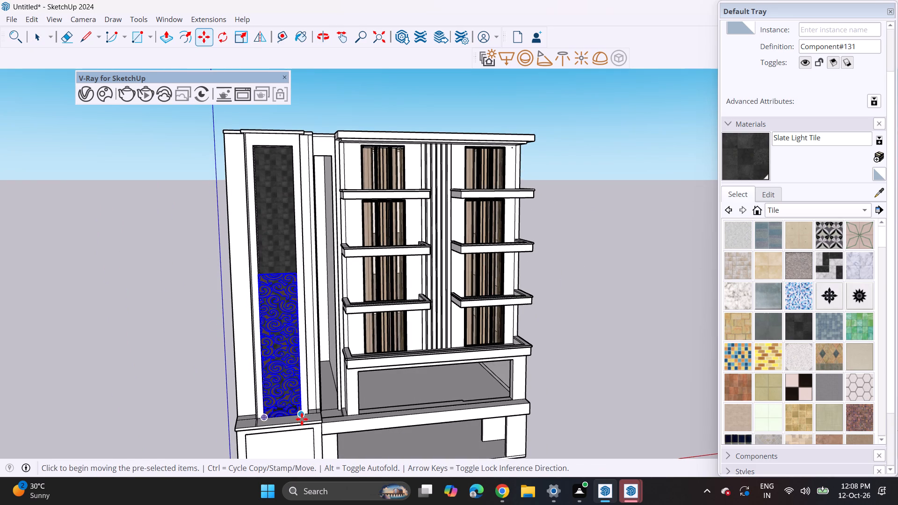
click(302, 419)
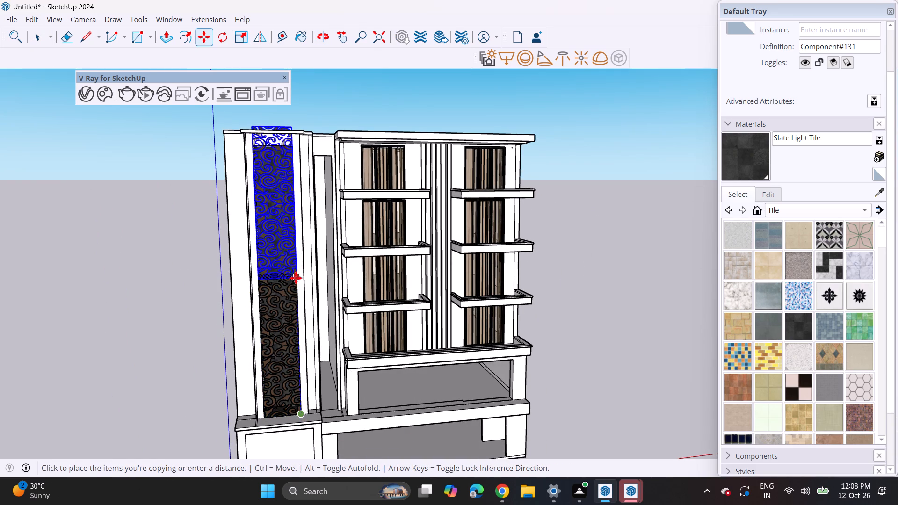
scroll(297, 270, up, 2)
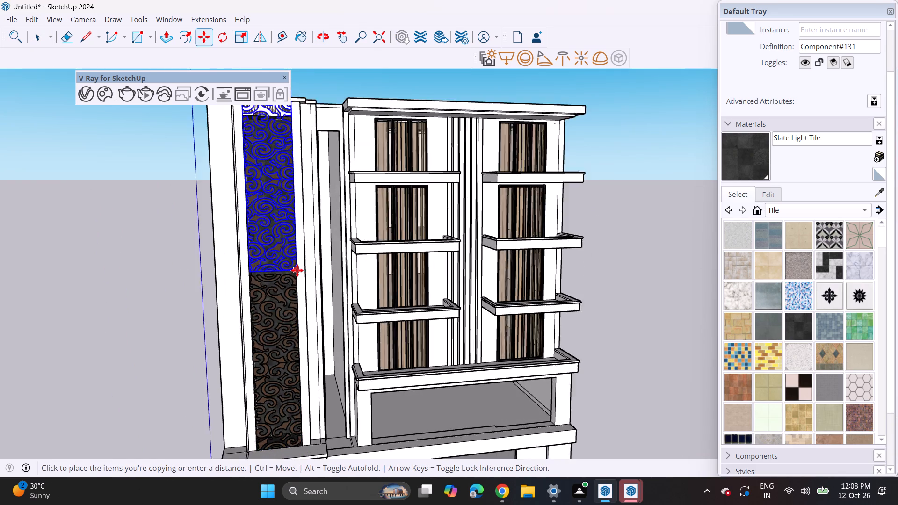
scroll(297, 270, up, 8)
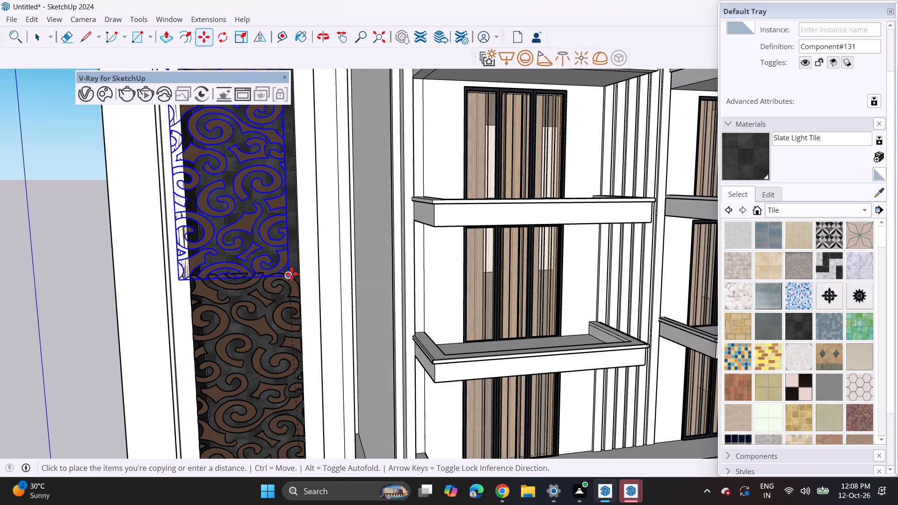
click(297, 273)
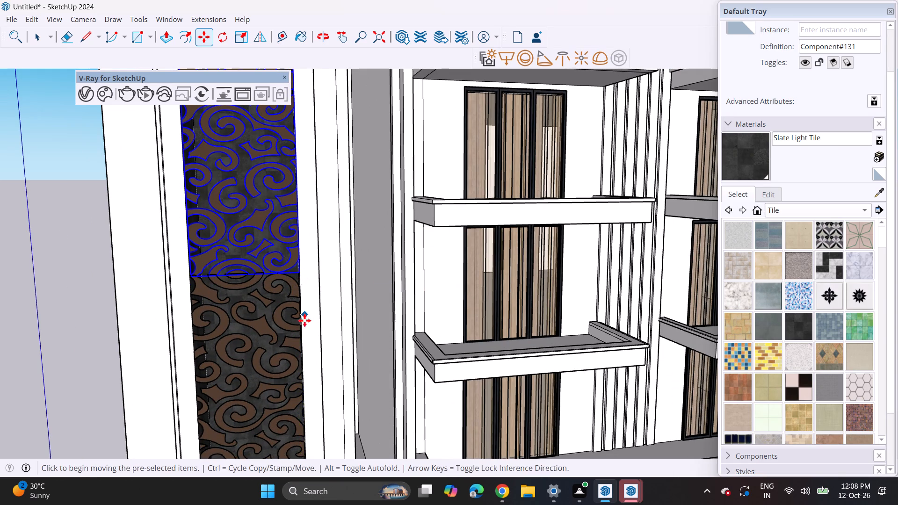
Scale the upper patterned panel copy down from its top edge so it ends at the top of the tower recess, and deselect it.
scroll(284, 306, down, 10)
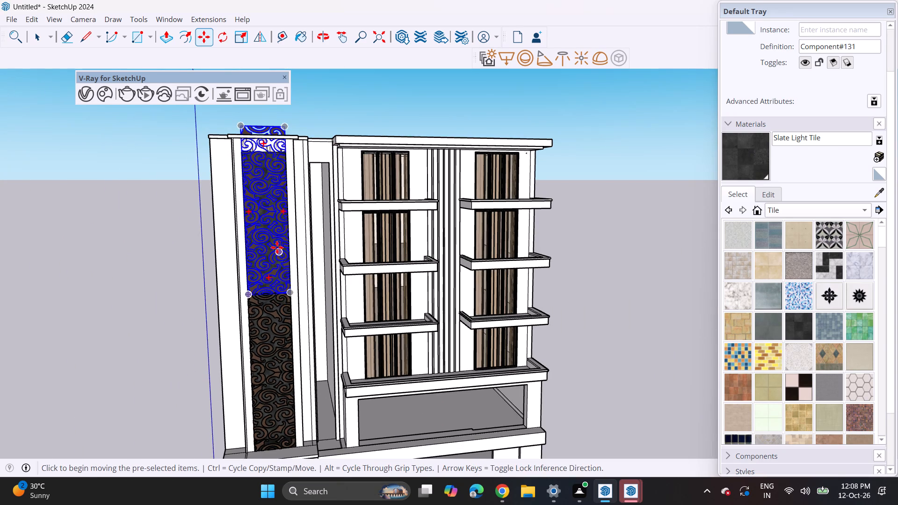
shift+middle_drag(277, 247, 277, 346)
click(243, 30)
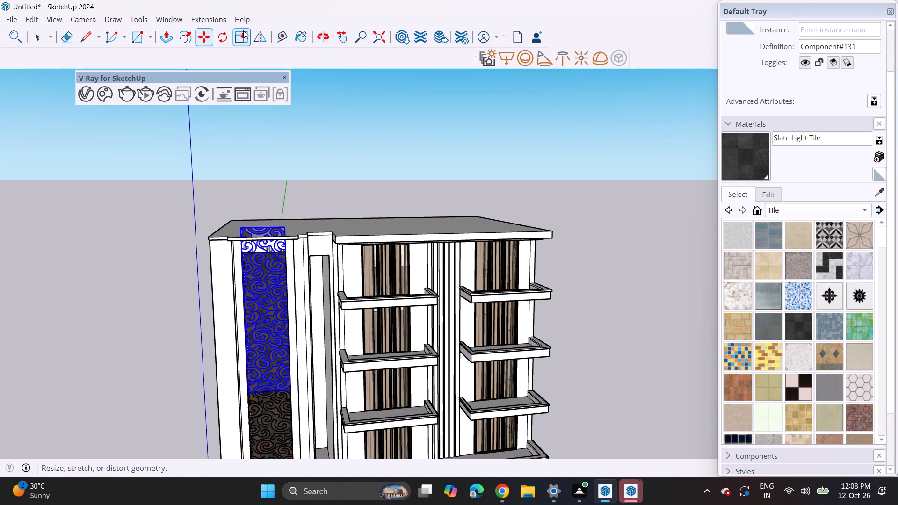
click(266, 224)
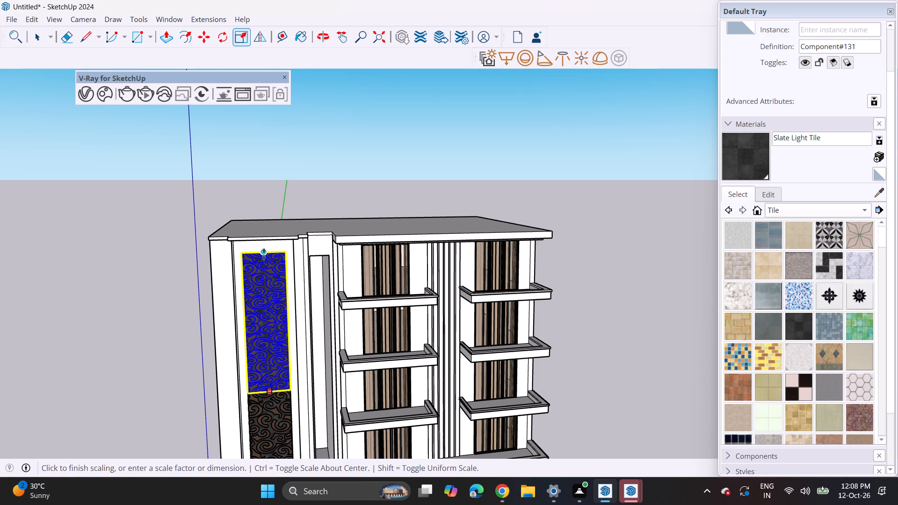
click(264, 254)
key(space)
click(328, 152)
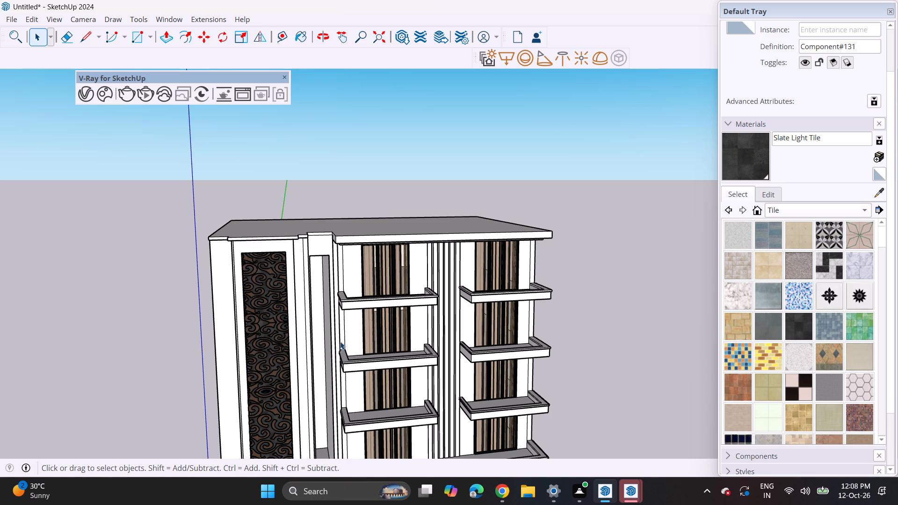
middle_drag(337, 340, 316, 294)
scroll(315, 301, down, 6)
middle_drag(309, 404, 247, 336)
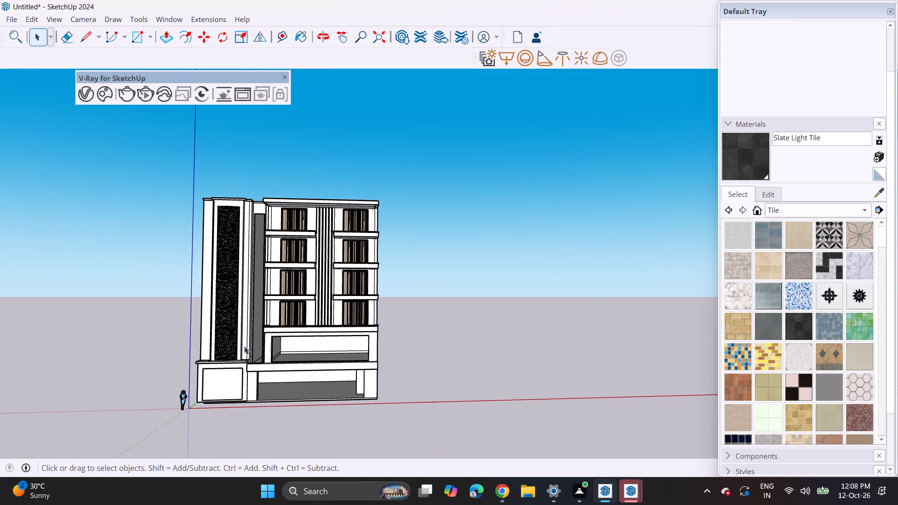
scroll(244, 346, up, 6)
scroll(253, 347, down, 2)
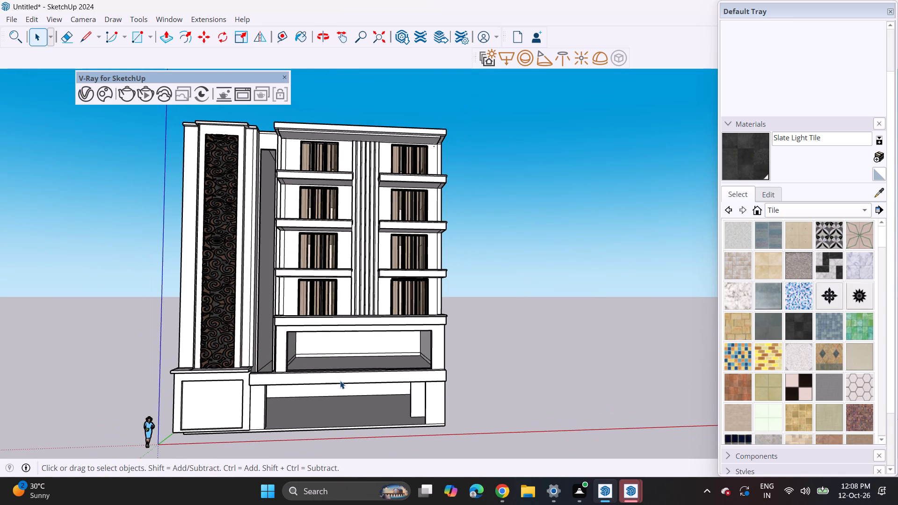
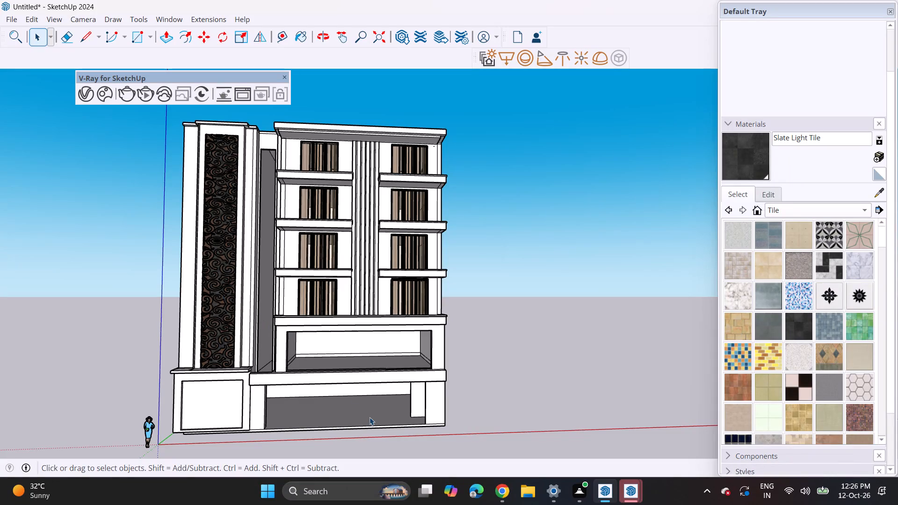
Examine the building's ground-floor and first-floor openings and the tower base up close from the front and from low angles.
middle_drag(369, 417, 377, 385)
shift+middle_drag(366, 397, 416, 347)
middle_drag(412, 352, 358, 373)
scroll(391, 352, up, 4)
middle_drag(391, 348, 385, 362)
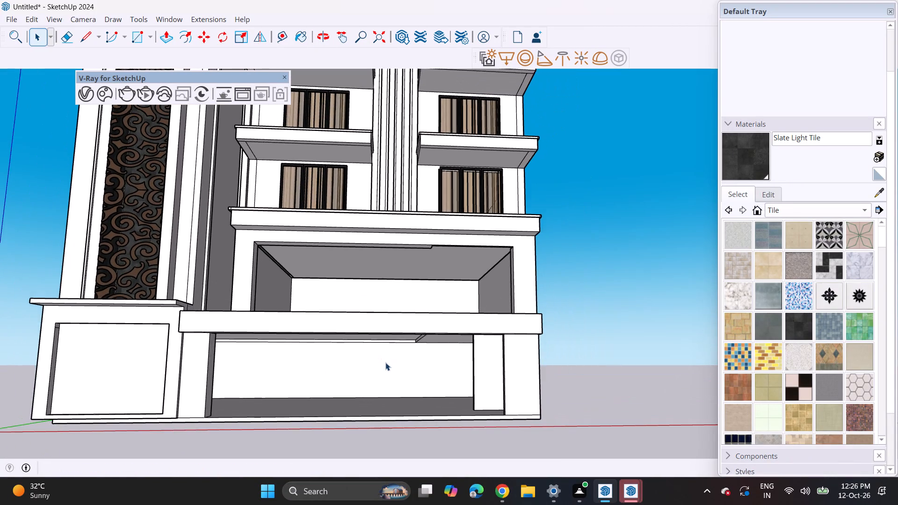
middle_drag(383, 362, 471, 340)
middle_drag(463, 344, 420, 357)
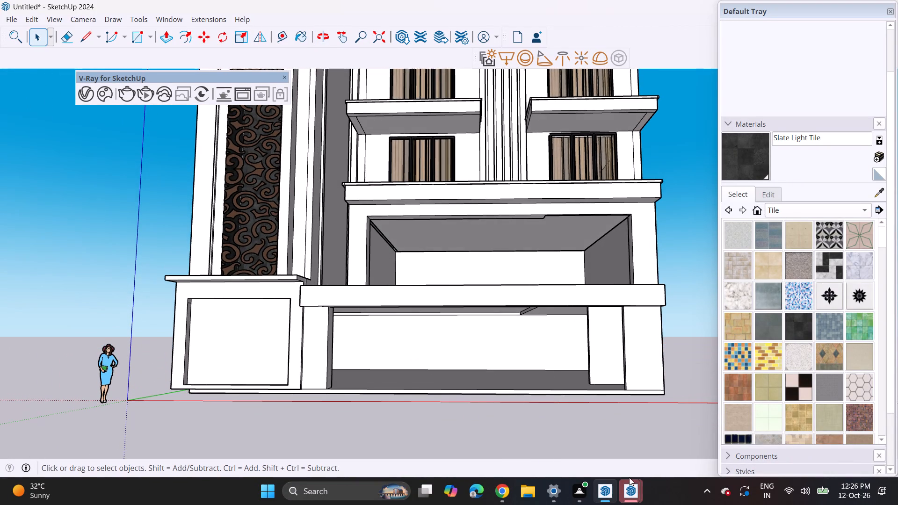
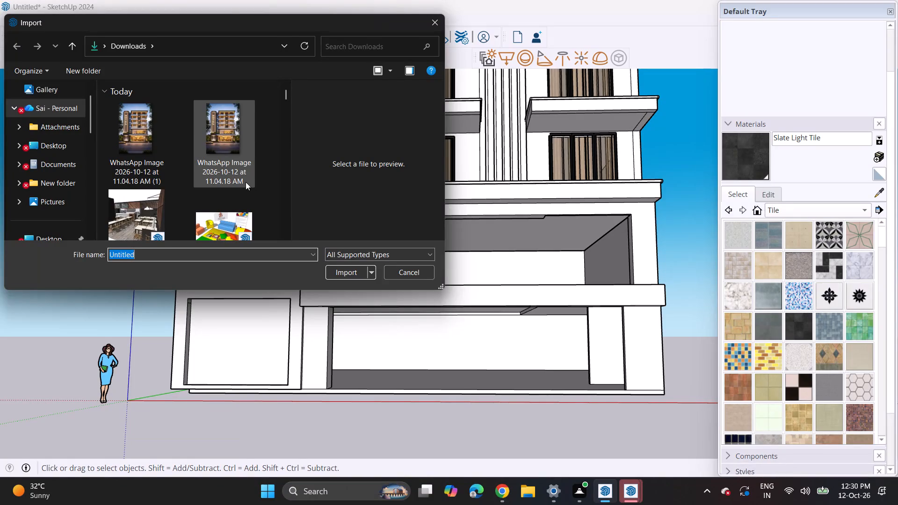
Import the LOJA+M&L_D café interior model from Downloads and place it inside the building's ground-floor opening.
scroll(244, 183, down, 2)
click(123, 137)
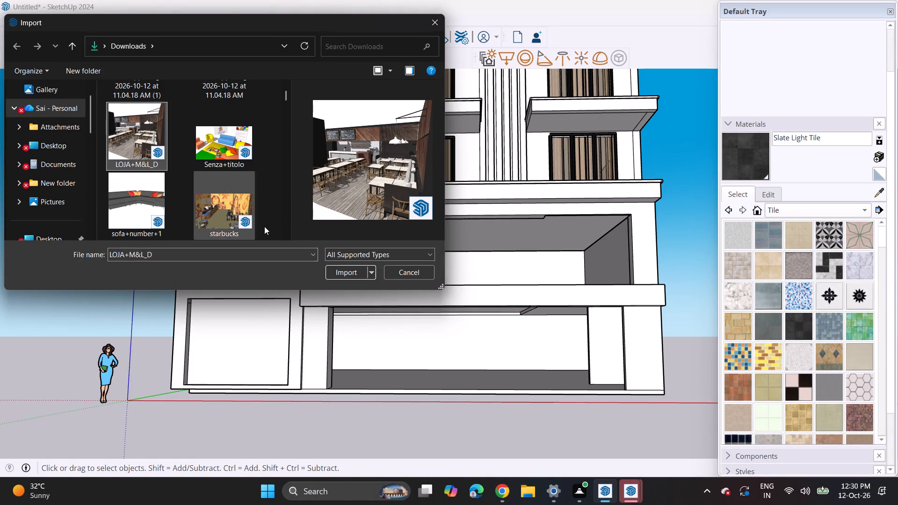
click(341, 272)
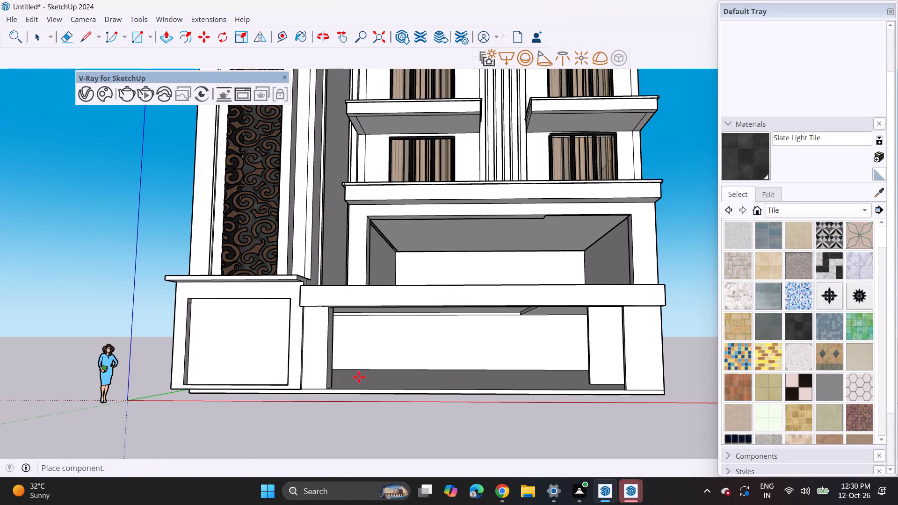
scroll(342, 379, down, 5)
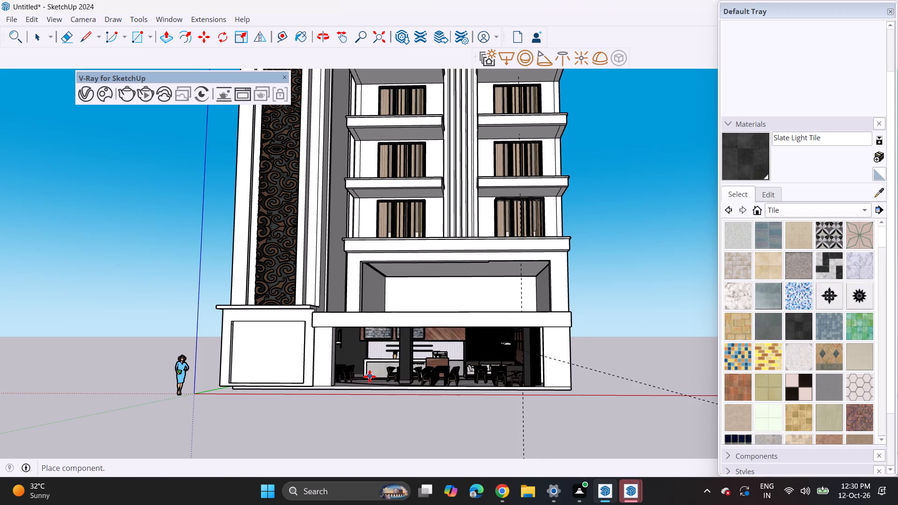
click(374, 376)
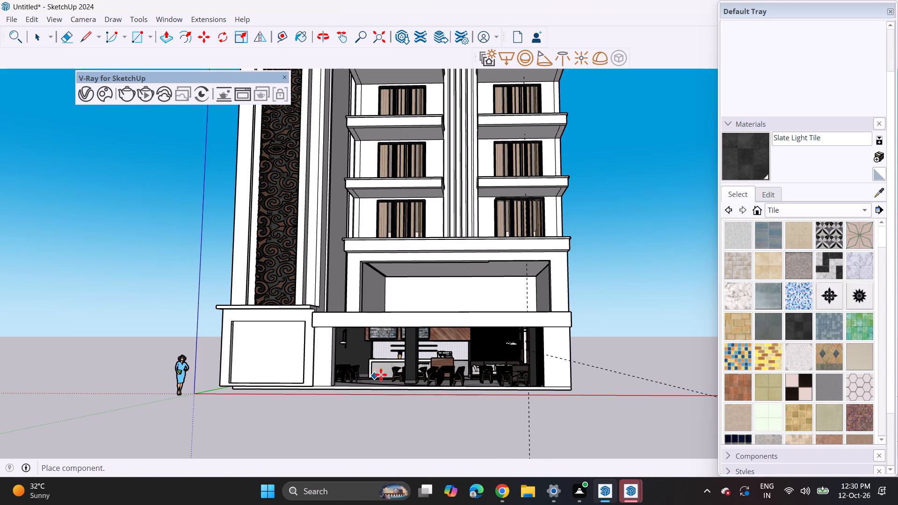
Move the café interior back along the green axis so it sits deeper within the ground-floor opening.
middle_drag(401, 381, 378, 426)
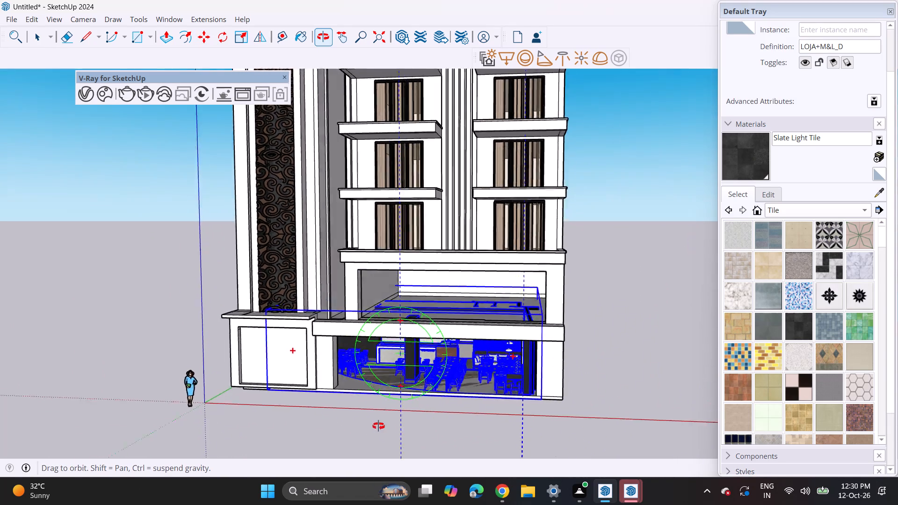
middle_drag(378, 426, 229, 402)
scroll(472, 394, up, 3)
middle_drag(479, 411, 482, 463)
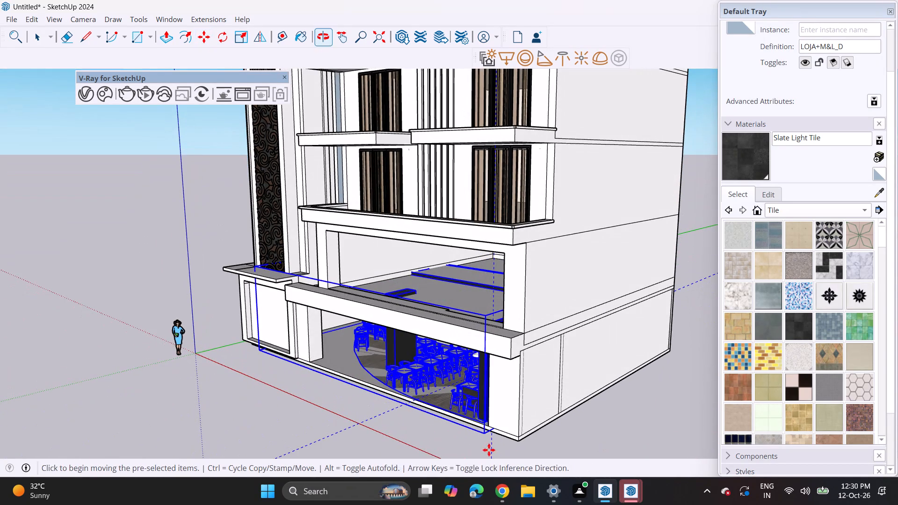
click(484, 432)
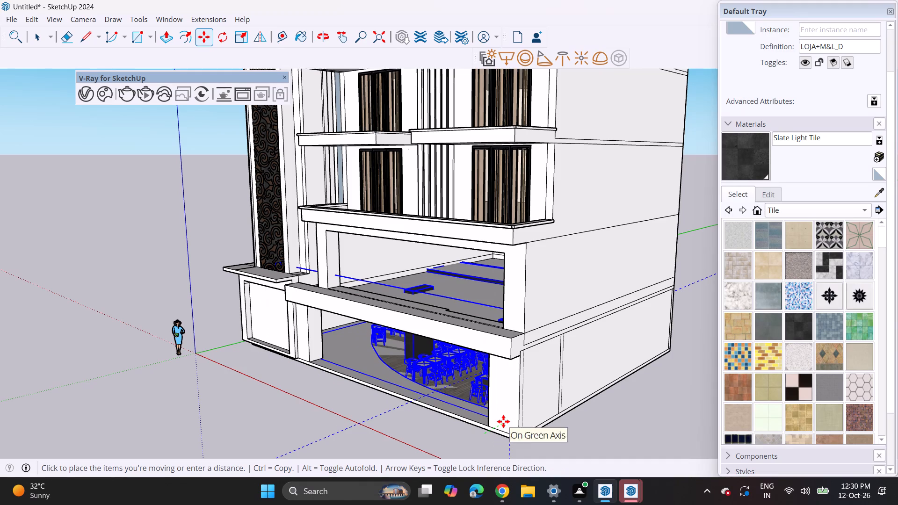
click(513, 420)
middle_drag(477, 428, 591, 351)
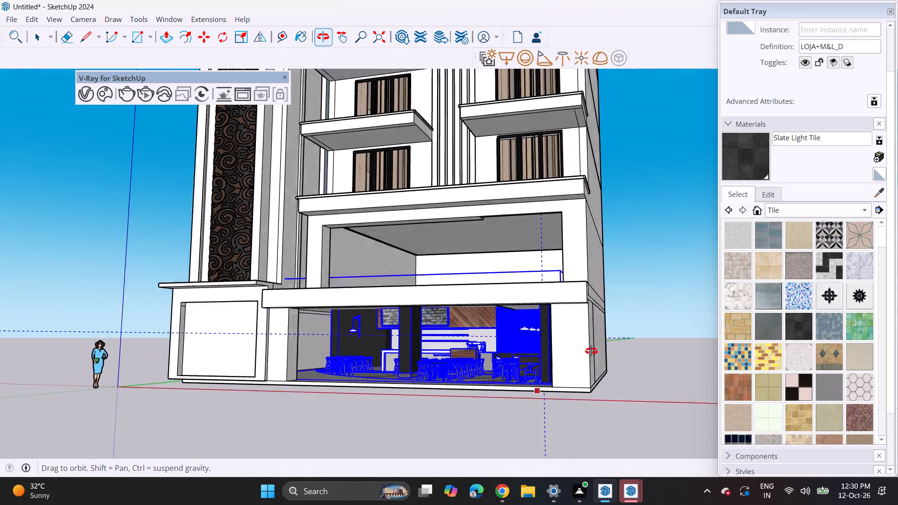
middle_drag(591, 351, 660, 364)
key(space)
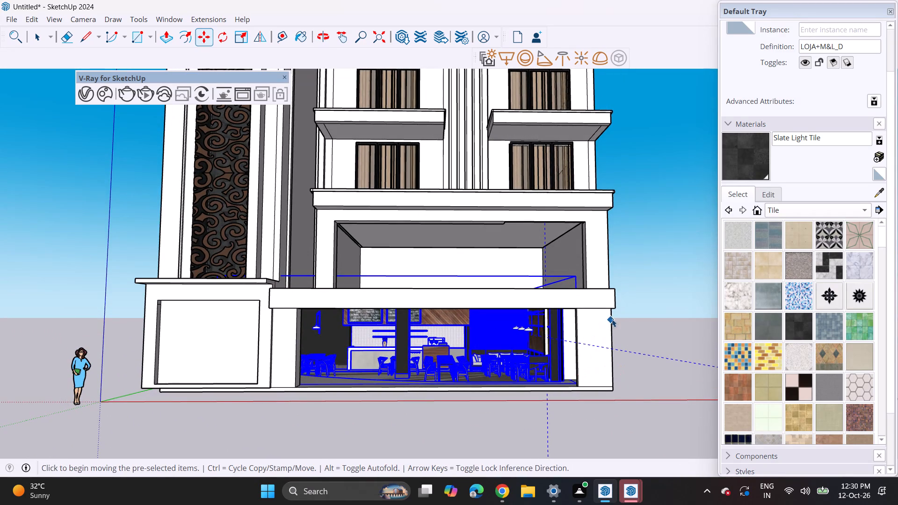
click(625, 314)
Examine the café interior's fit in the ground-floor opening from the front and slightly oblique angles.
middle_drag(524, 418, 513, 411)
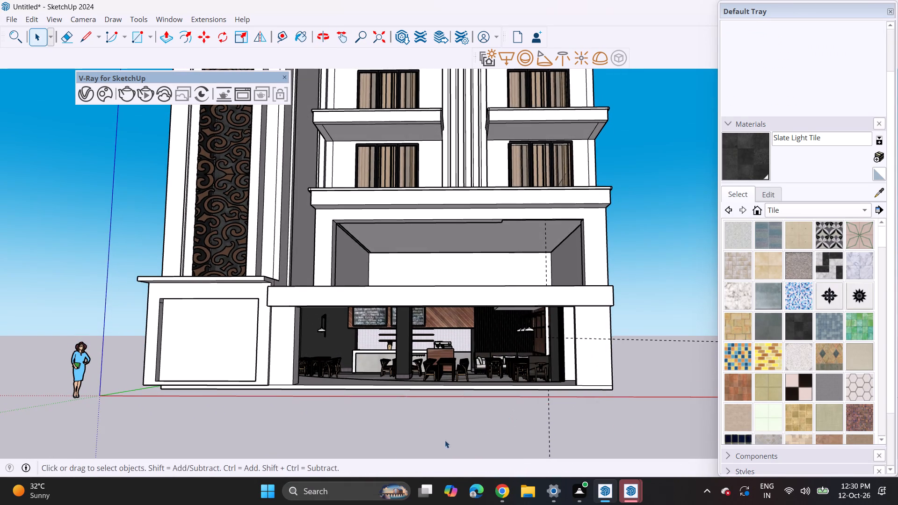
shift+middle_drag(391, 452, 465, 426)
middle_drag(465, 426, 422, 431)
middle_drag(446, 421, 458, 431)
middle_click(458, 431)
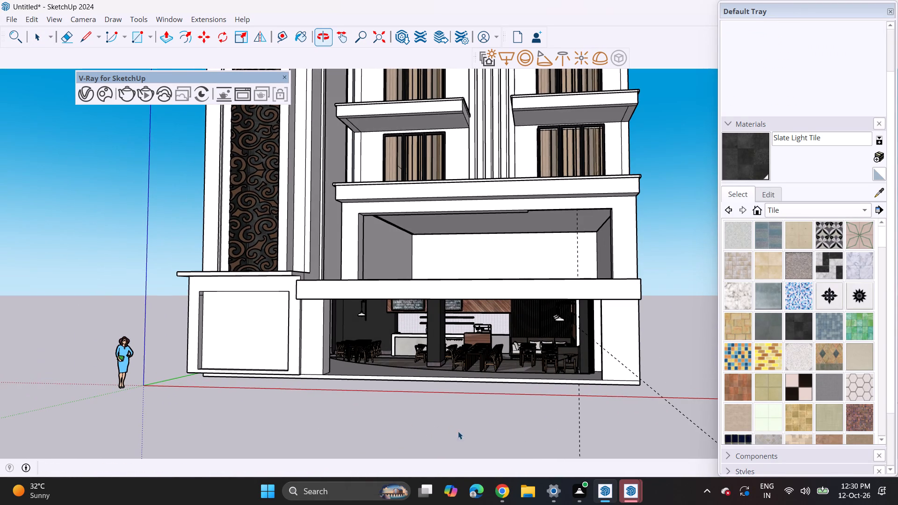
middle_drag(469, 420, 495, 435)
middle_drag(495, 435, 493, 421)
scroll(619, 380, up, 2)
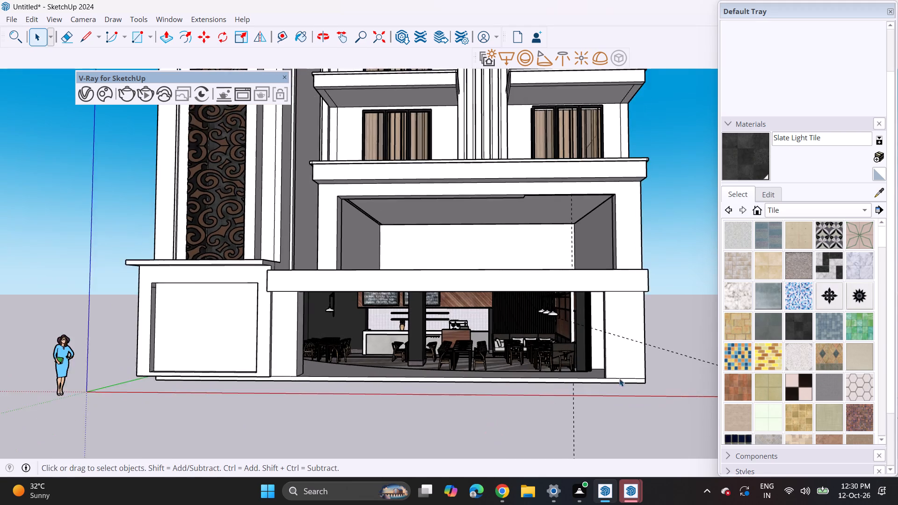
scroll(619, 378, up, 1)
scroll(585, 374, down, 5)
middle_drag(558, 393, 556, 383)
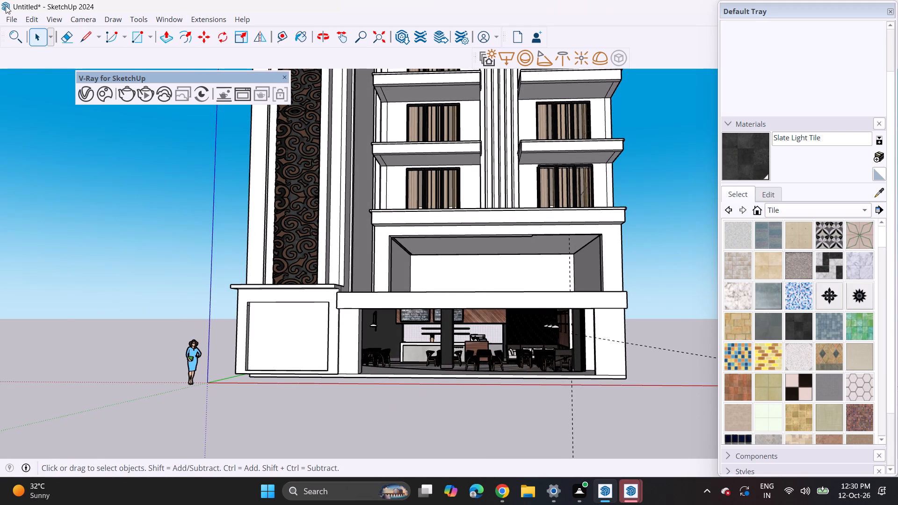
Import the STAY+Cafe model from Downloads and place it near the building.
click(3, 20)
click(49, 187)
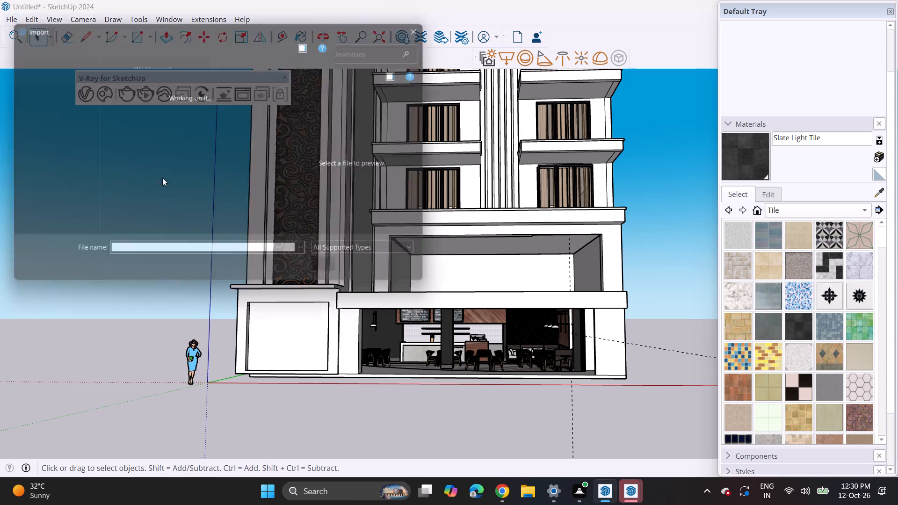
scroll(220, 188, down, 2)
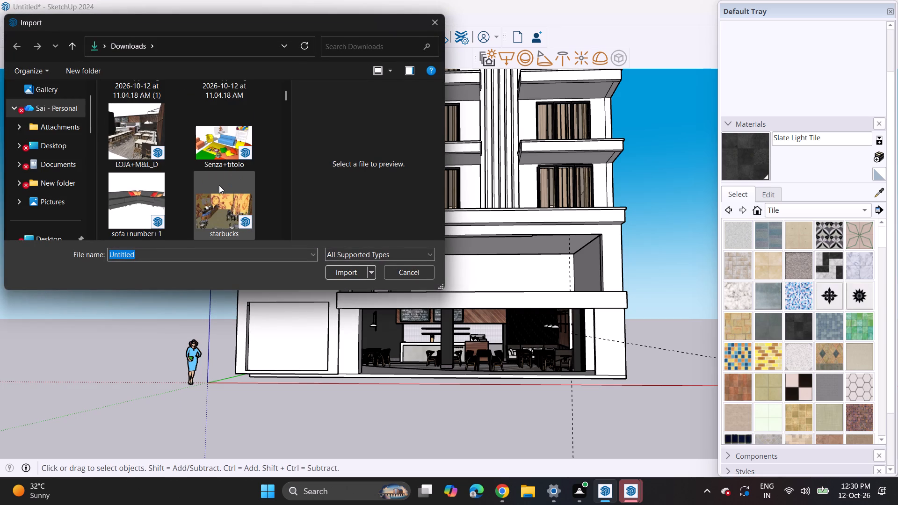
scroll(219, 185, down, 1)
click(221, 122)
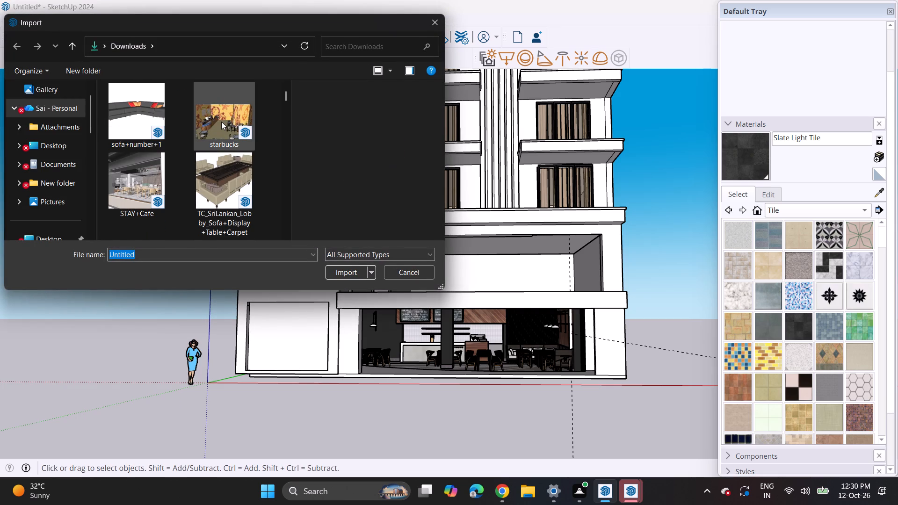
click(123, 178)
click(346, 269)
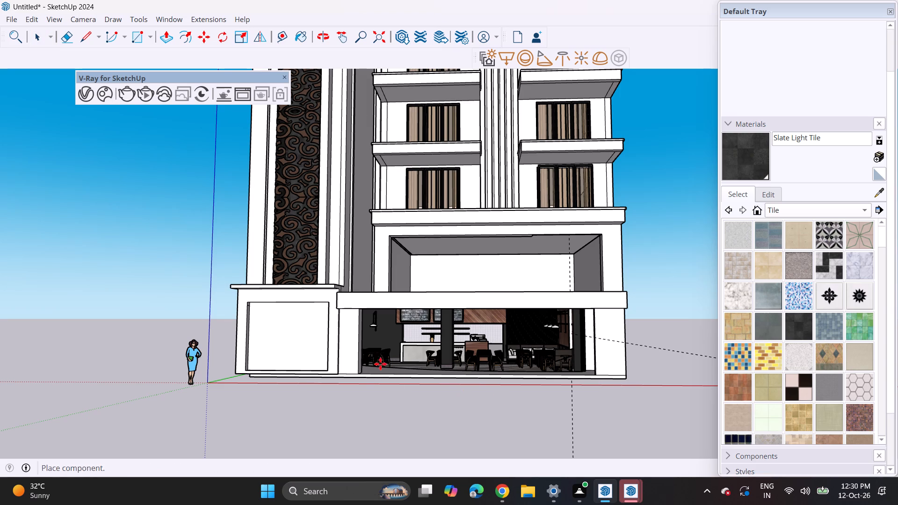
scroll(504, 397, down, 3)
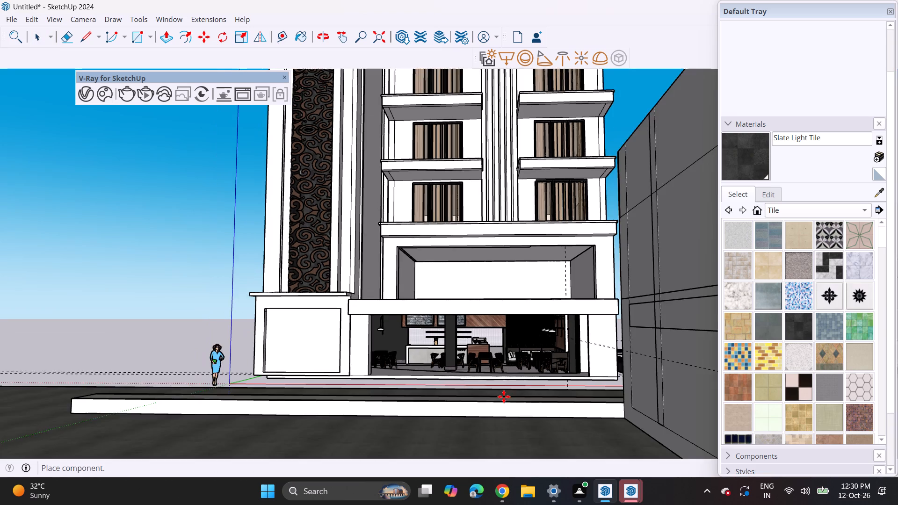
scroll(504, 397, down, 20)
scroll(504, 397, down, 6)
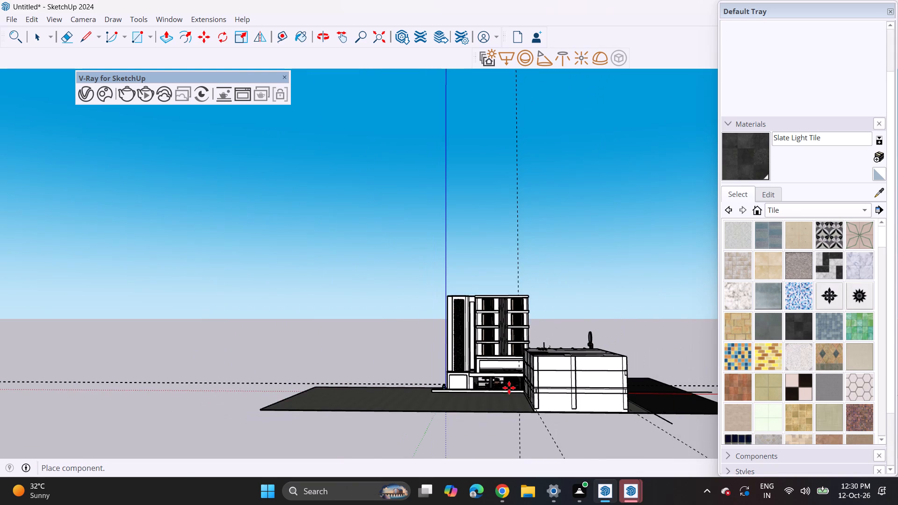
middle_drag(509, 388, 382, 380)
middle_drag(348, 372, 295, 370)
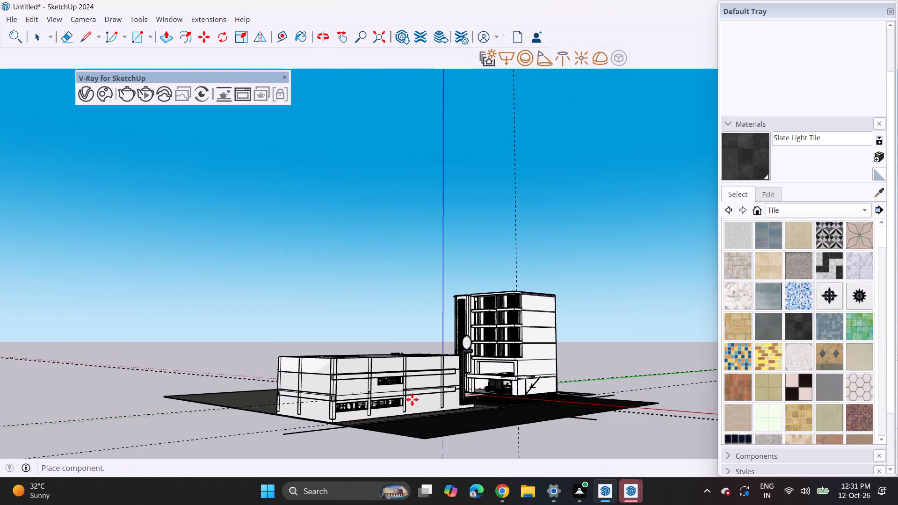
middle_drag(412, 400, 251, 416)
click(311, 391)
Examine the placed STAY+Cafe model's facade, signage and side wall up close.
middle_drag(363, 384, 283, 401)
scroll(291, 387, up, 9)
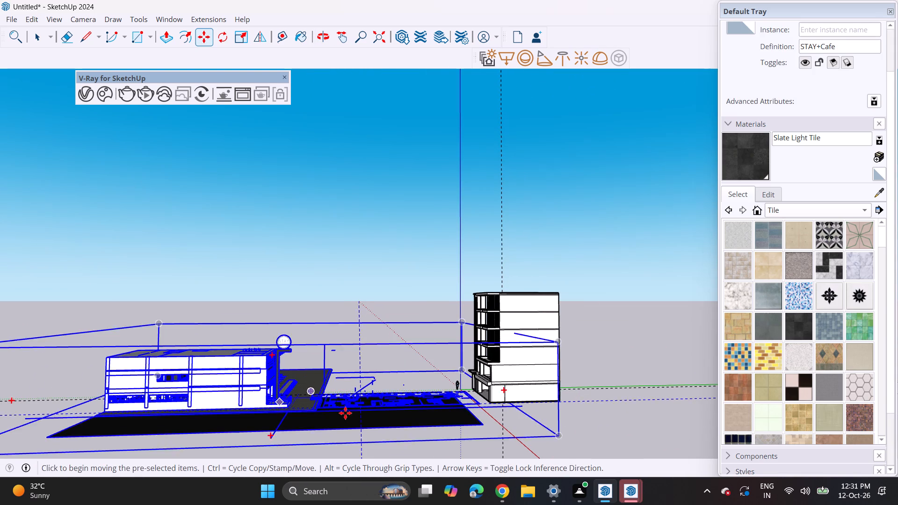
scroll(324, 361, up, 4)
middle_drag(322, 365, 178, 352)
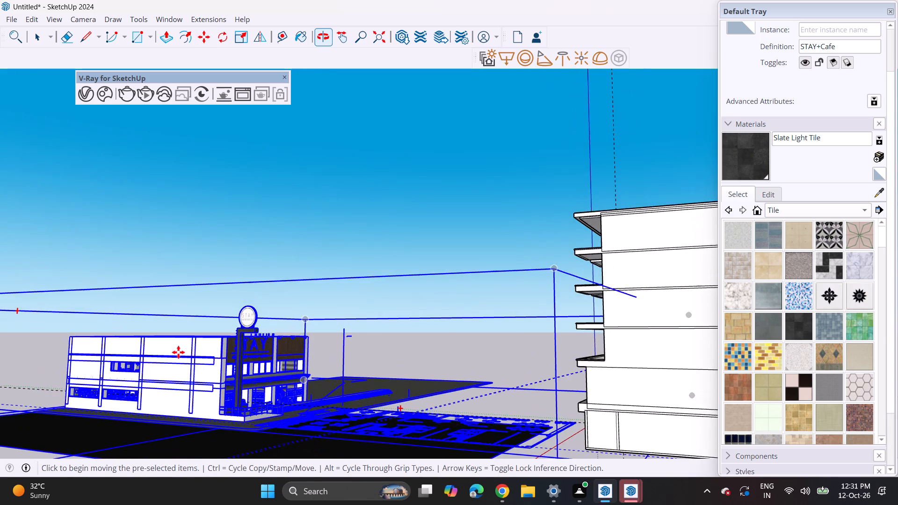
scroll(291, 361, up, 9)
middle_drag(314, 379, 182, 375)
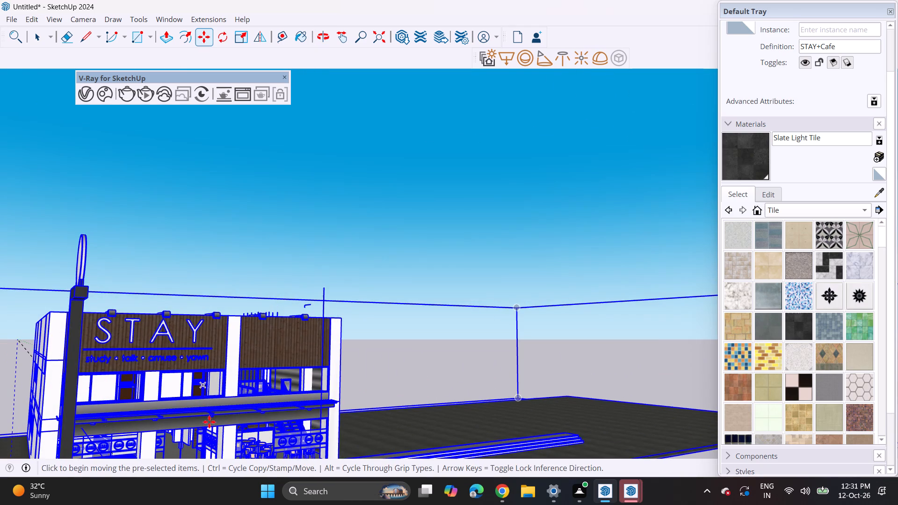
shift+middle_drag(227, 450, 343, 366)
middle_drag(359, 359, 233, 345)
scroll(352, 362, up, 1)
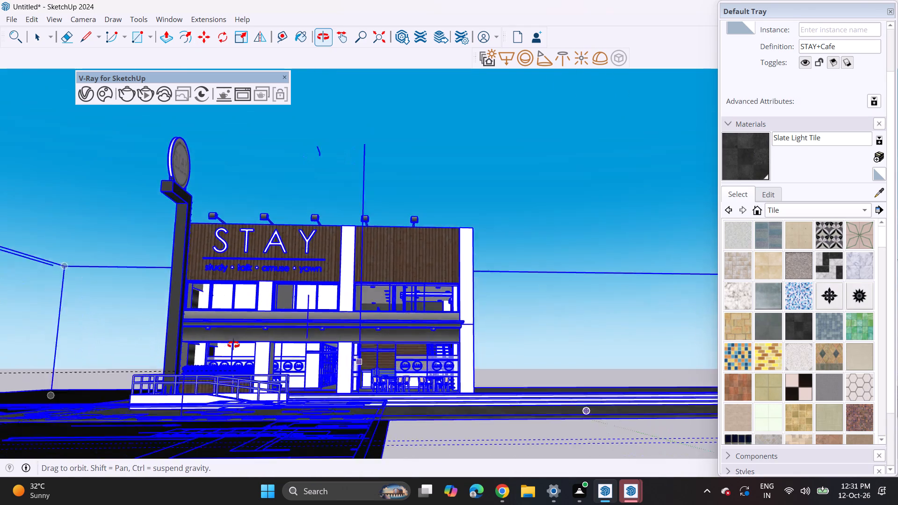
middle_drag(233, 345, 566, 360)
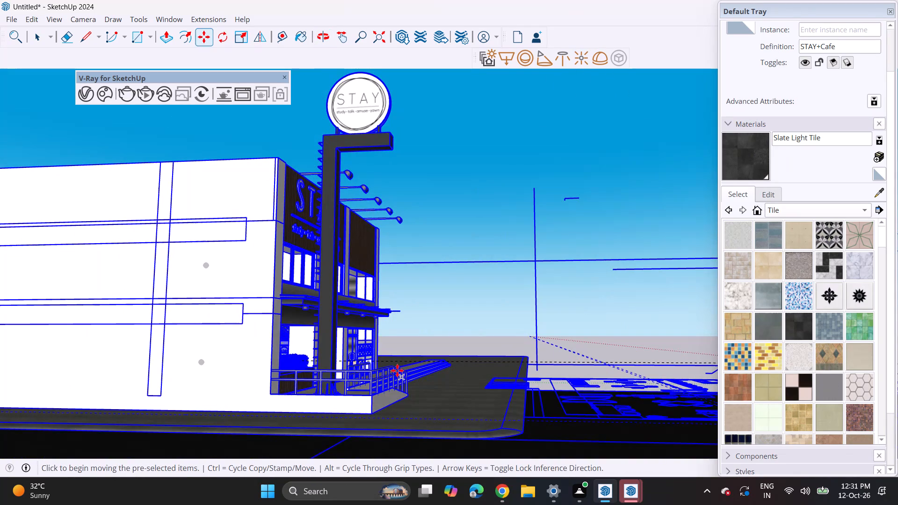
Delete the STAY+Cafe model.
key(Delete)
Copy the ground-floor LOJA+M&L_D café interior upward into the first-floor opening.
scroll(363, 366, down, 10)
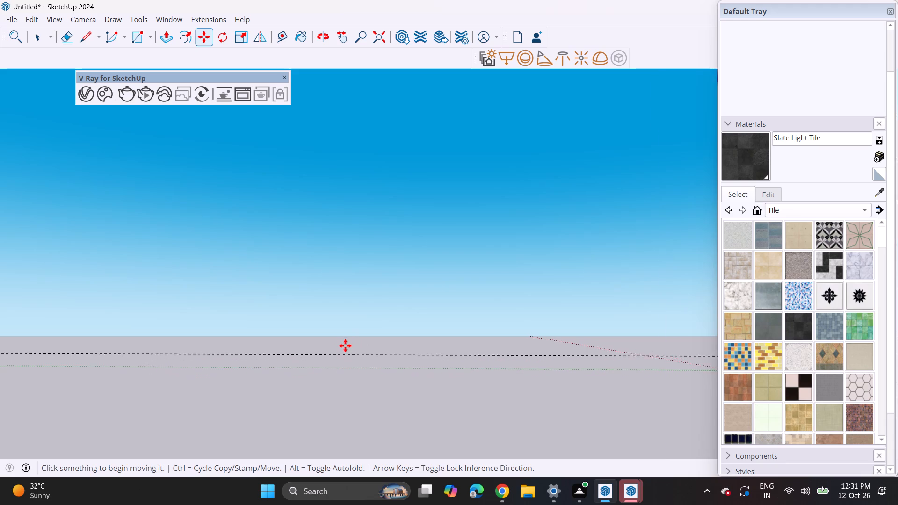
middle_drag(305, 353, 624, 361)
scroll(464, 355, up, 7)
middle_drag(471, 359, 530, 353)
scroll(580, 339, up, 8)
click(581, 339)
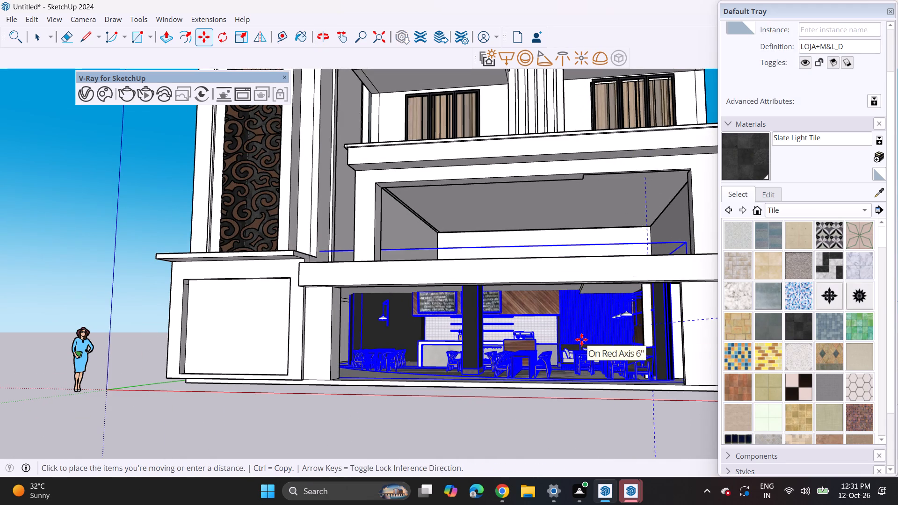
middle_drag(594, 259, 611, 366)
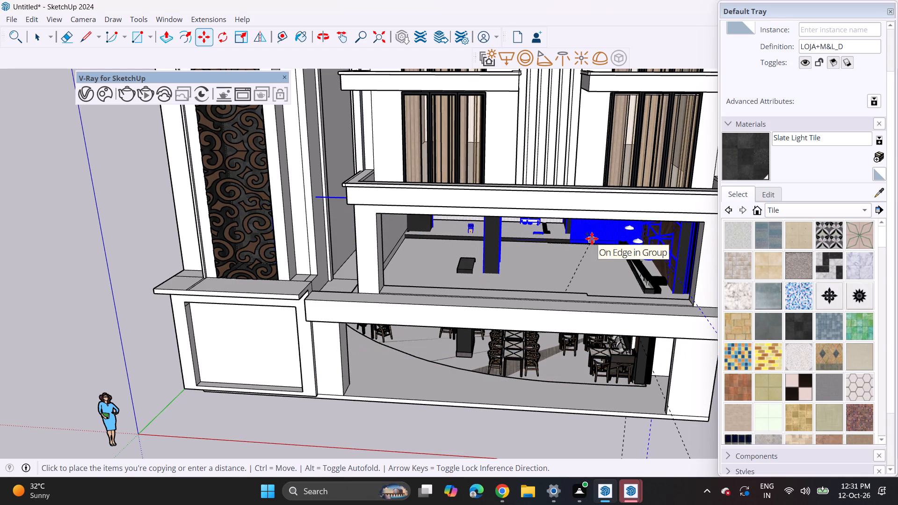
click(592, 238)
Raise the copied café interior so its furniture and floor sit above the first-floor slab in the opening.
middle_drag(604, 270, 596, 210)
middle_drag(596, 210, 597, 201)
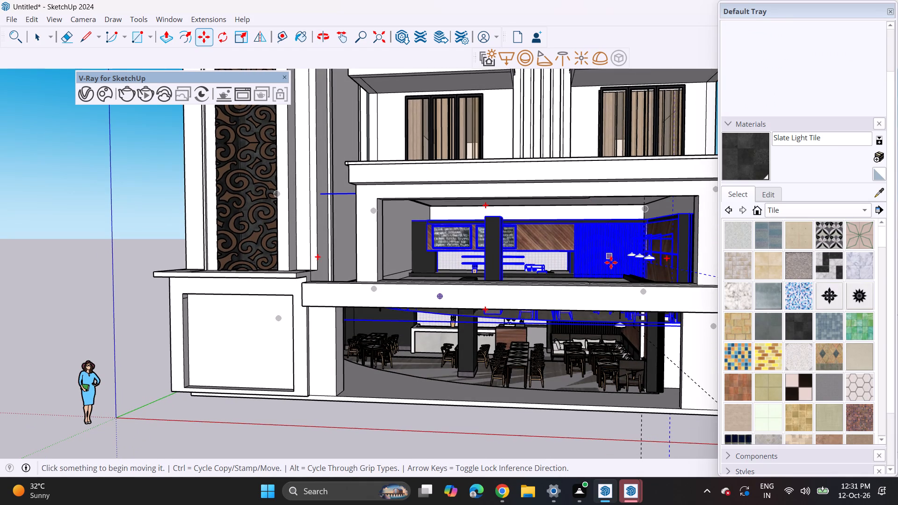
click(610, 263)
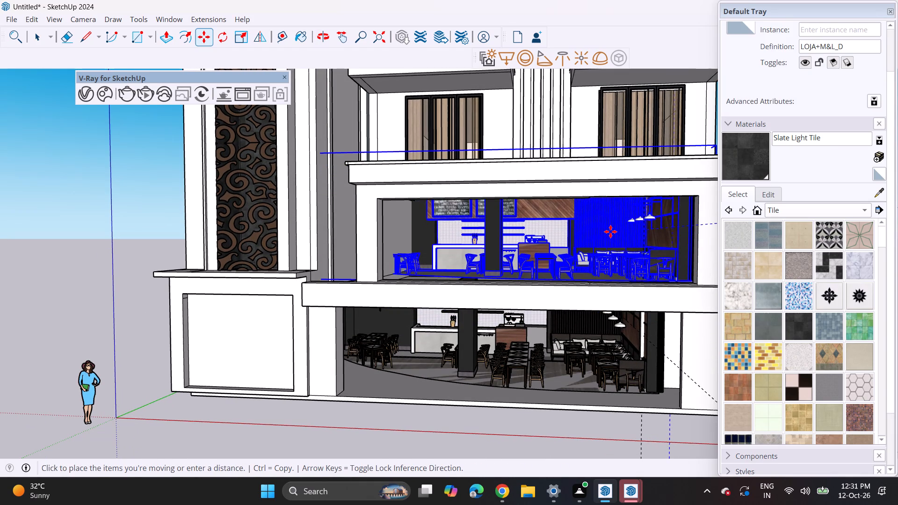
click(610, 231)
key(space)
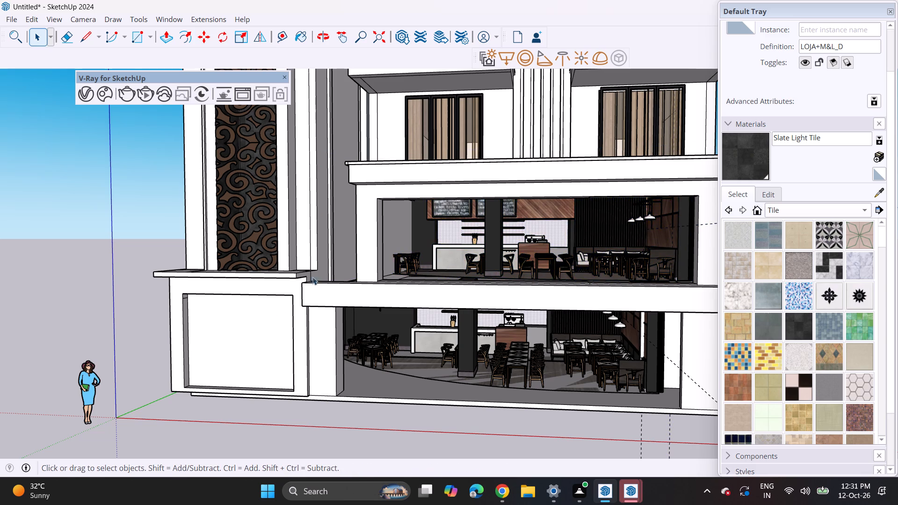
click(73, 216)
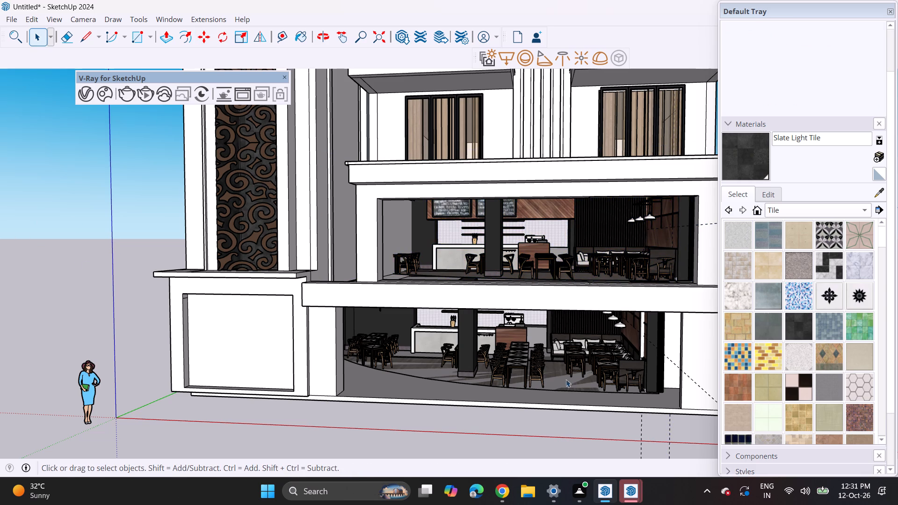
Shift the ground-floor LOJA+M&L_D café interior slightly away from the building's right-hand pier within its opening.
shift+middle_drag(537, 390, 418, 353)
scroll(483, 347, up, 2)
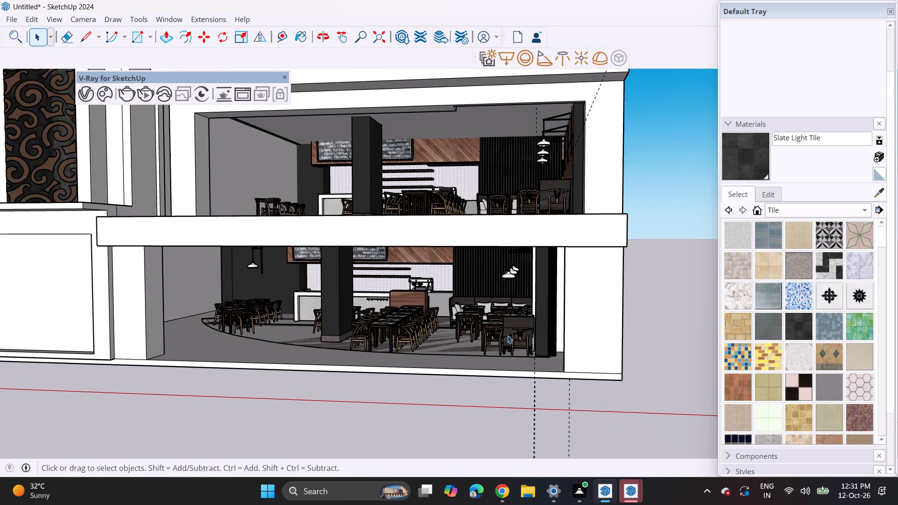
click(507, 335)
key(m)
click(572, 368)
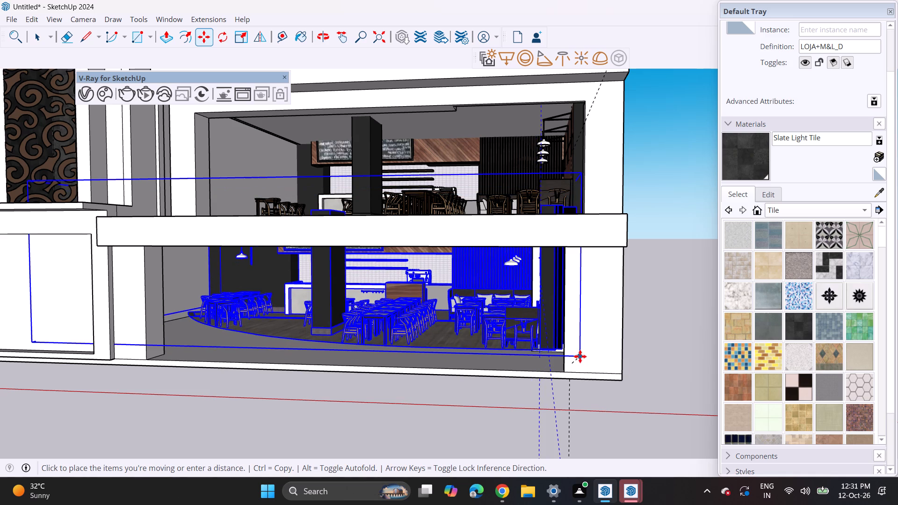
click(556, 359)
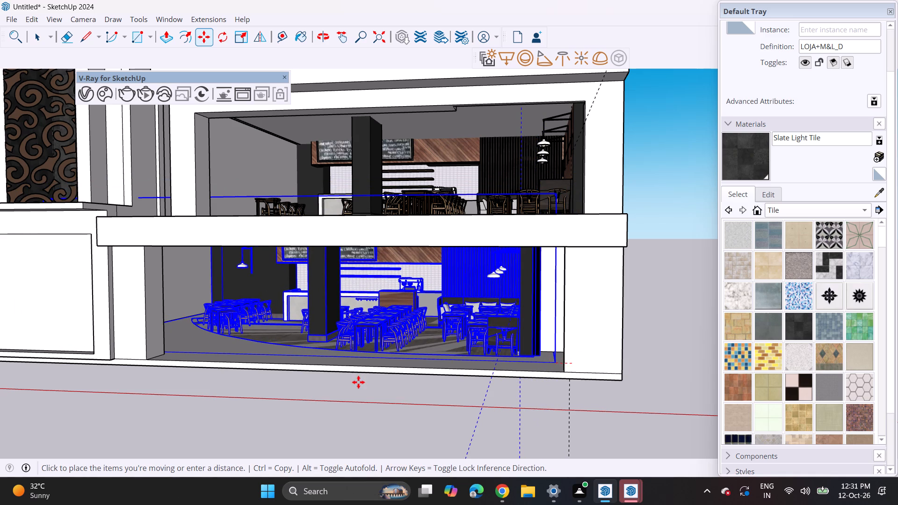
middle_drag(357, 382, 413, 381)
key(space)
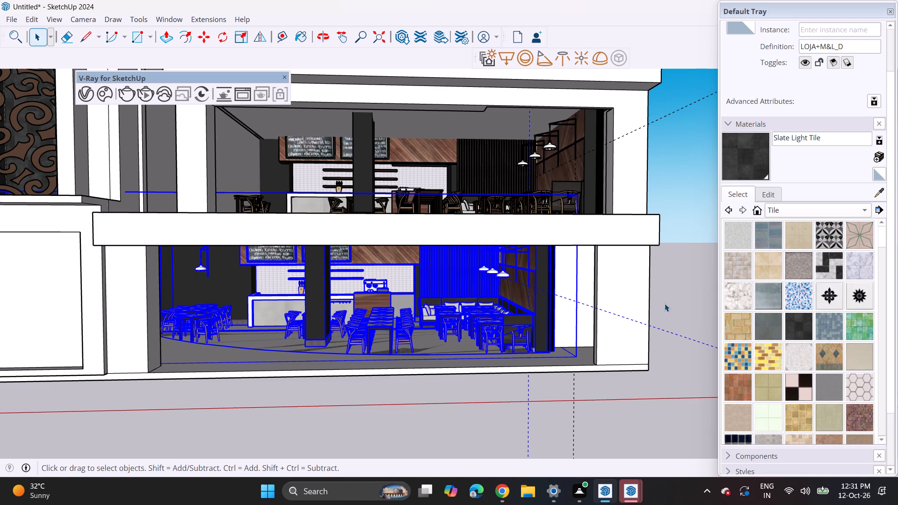
click(665, 303)
Reposition the ground-floor café interior toward the right end of its opening, bringing the dark end column closer to the pier.
middle_drag(522, 348, 508, 343)
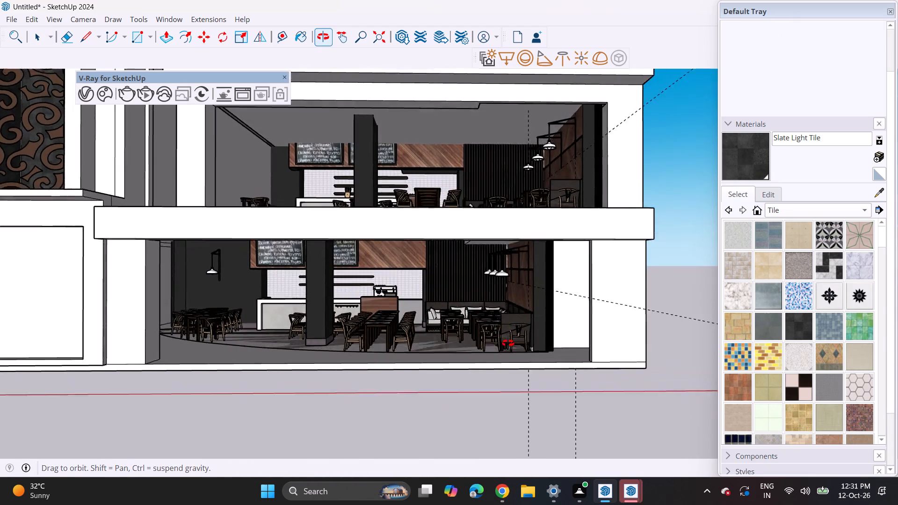
middle_drag(508, 343, 504, 368)
scroll(550, 353, up, 6)
middle_drag(539, 357, 525, 317)
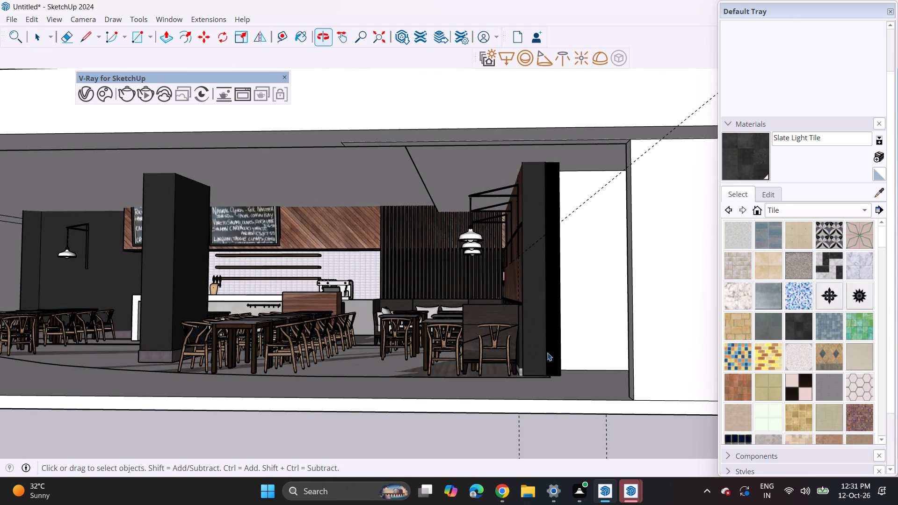
click(526, 365)
key(m)
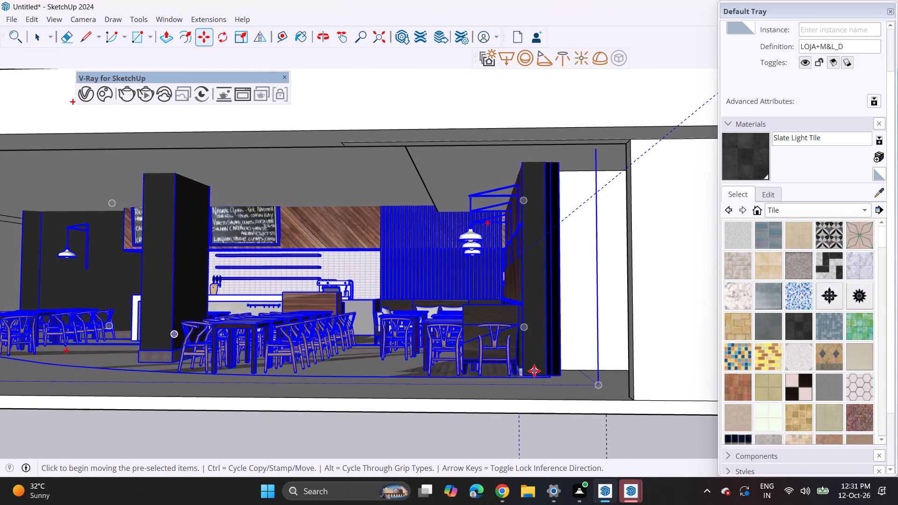
click(541, 377)
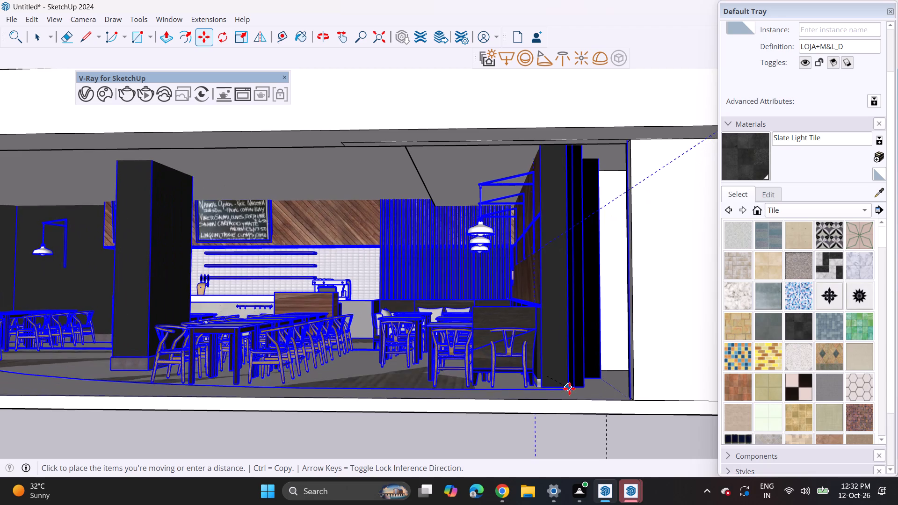
click(576, 381)
click(567, 361)
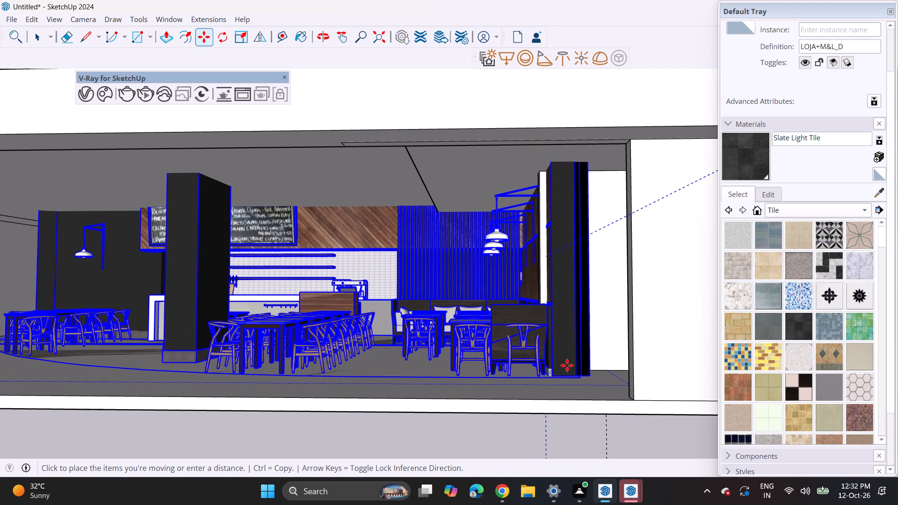
click(567, 368)
Examine how the café interiors sit in the ground- and first-floor openings of the front elevation, leaving nothing selected.
scroll(412, 382, down, 2)
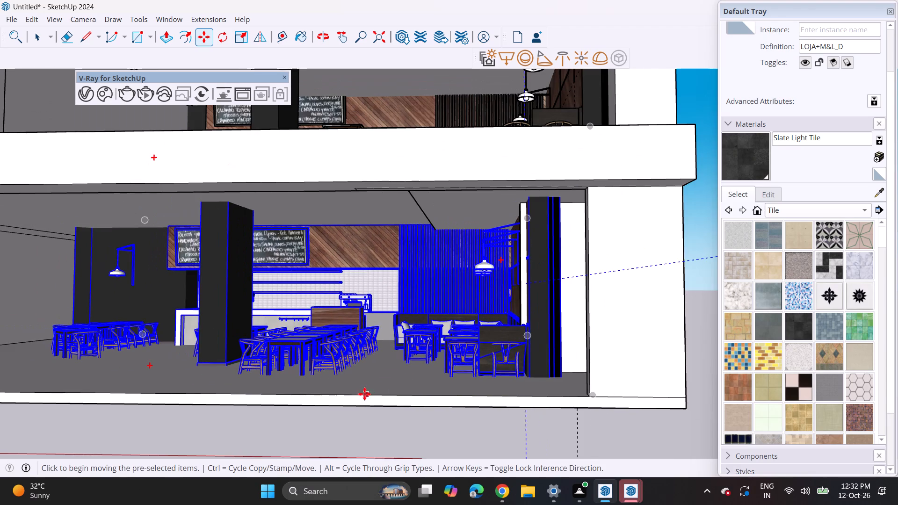
middle_drag(364, 394, 543, 388)
scroll(533, 377, down, 5)
shift+middle_drag(498, 390, 485, 363)
middle_drag(488, 377, 492, 397)
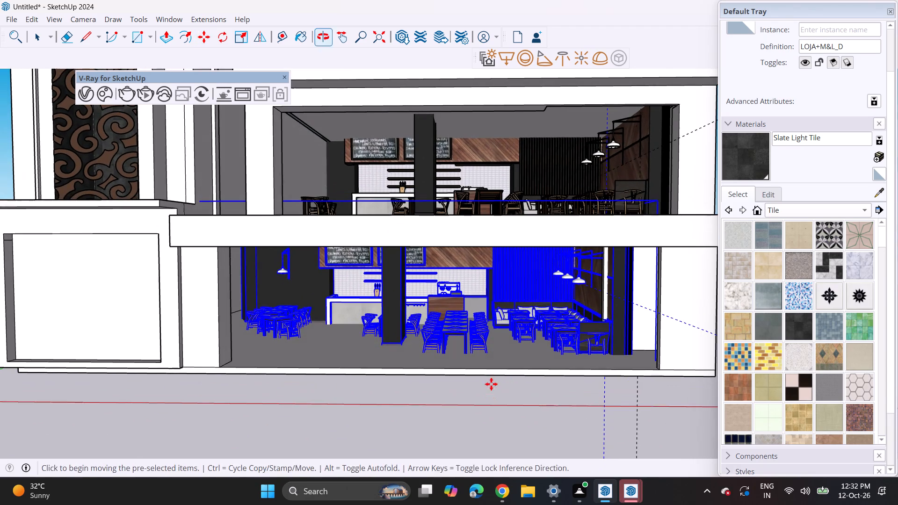
middle_click(486, 361)
middle_drag(483, 328, 479, 315)
scroll(480, 304, down, 4)
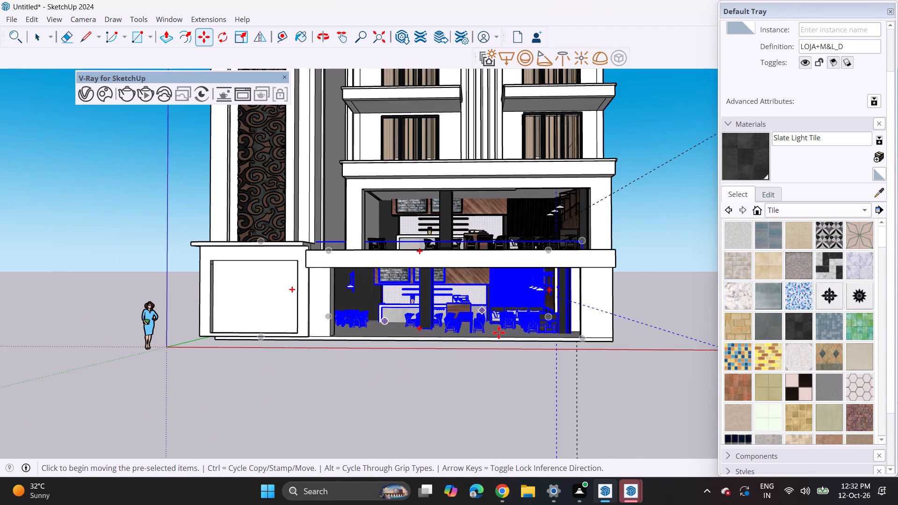
shift+middle_drag(499, 332, 514, 303)
key(space)
click(672, 270)
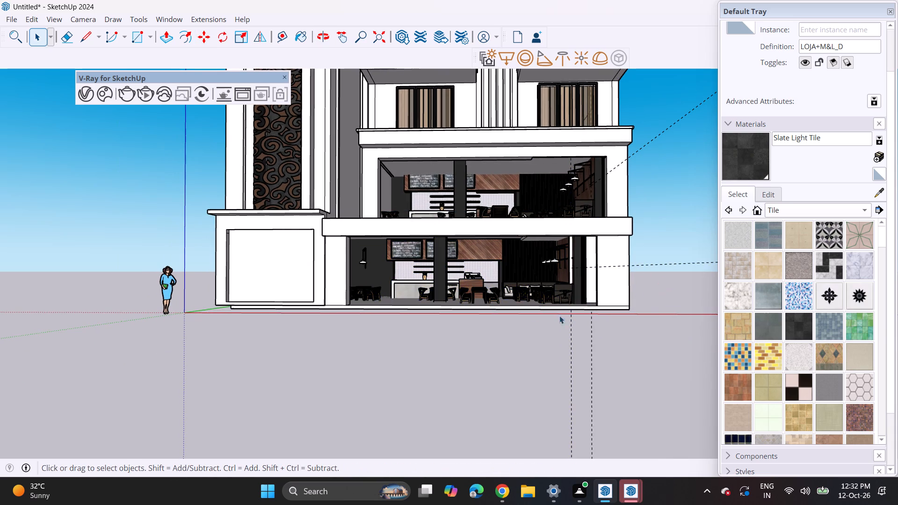
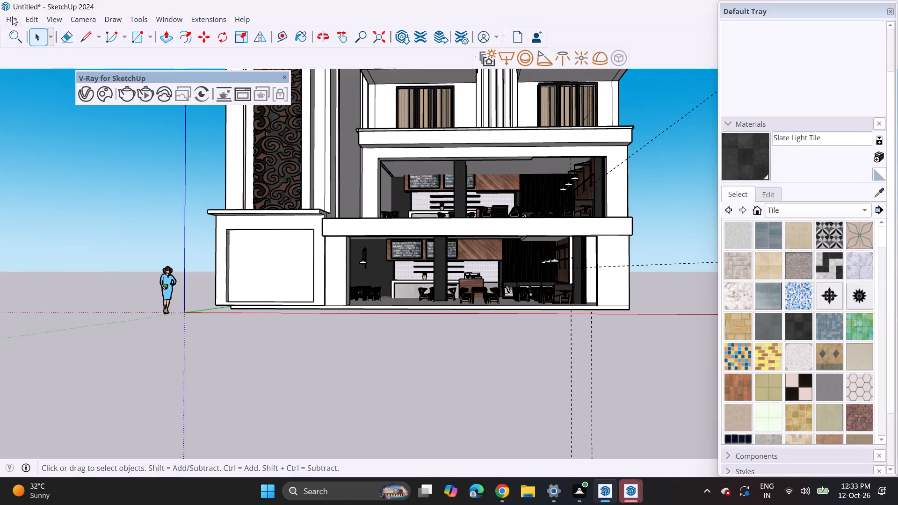
Import the Scandinavian+Door+w_+glass+wall+and+transom+window model and place it at the front edge of the ground-floor café opening.
click(50, 182)
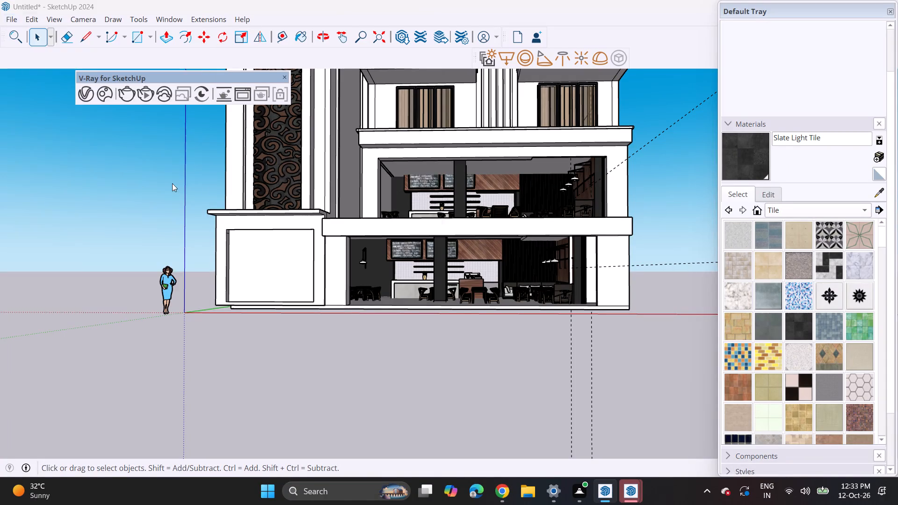
click(226, 206)
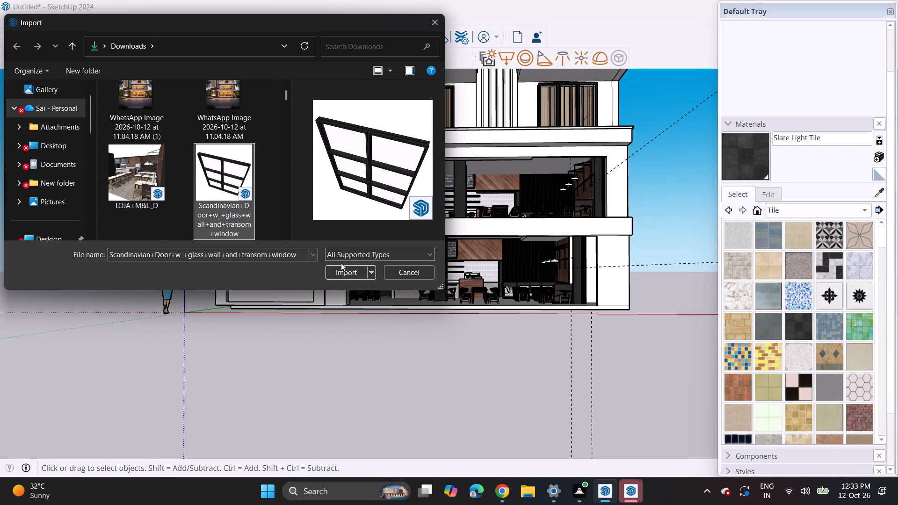
click(348, 278)
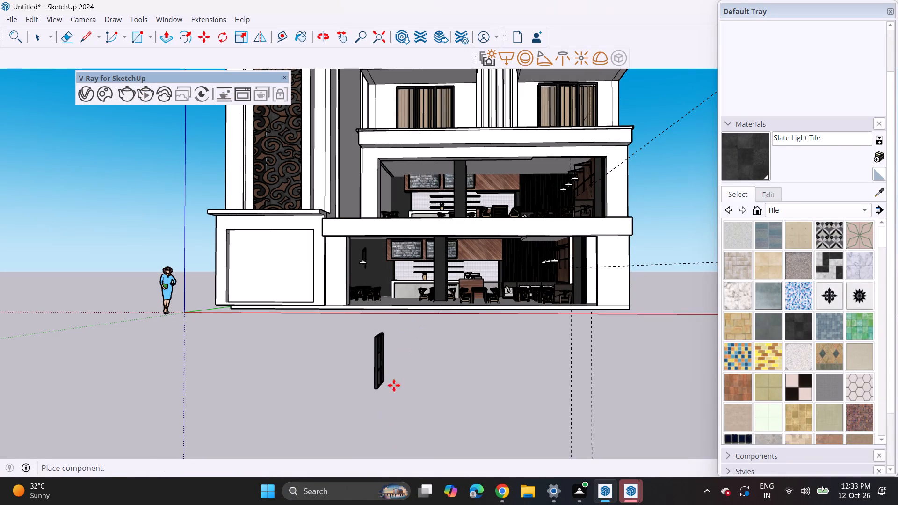
click(413, 320)
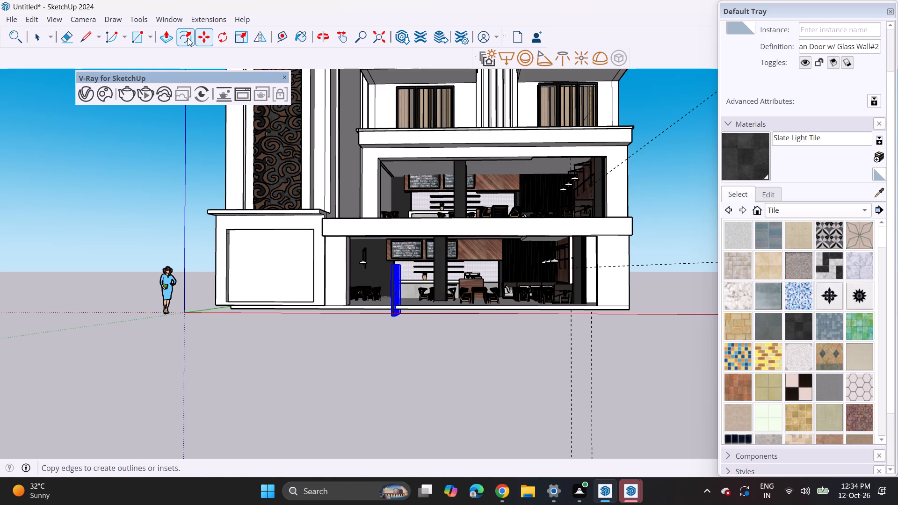
Rotate the imported glass wall a quarter turn about the vertical axis so its panes face the front.
click(226, 42)
middle_drag(396, 341, 390, 405)
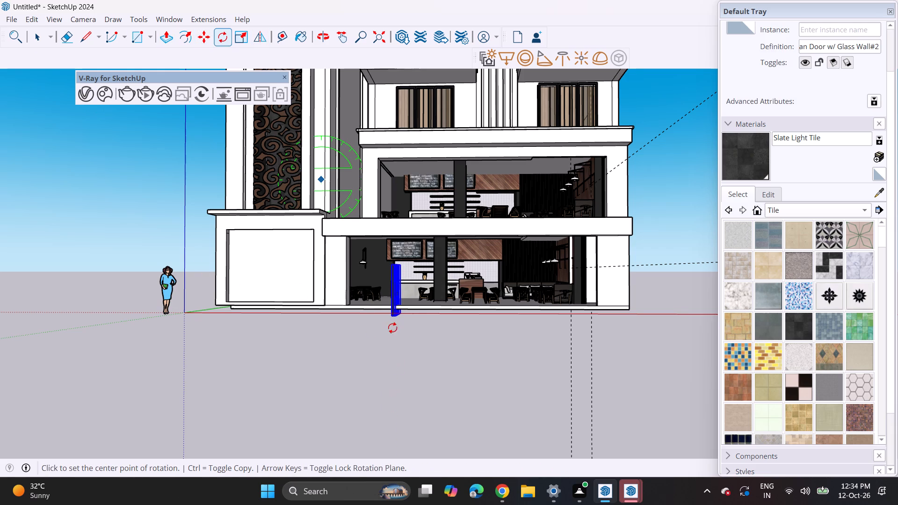
middle_drag(392, 328, 364, 438)
click(394, 386)
click(429, 392)
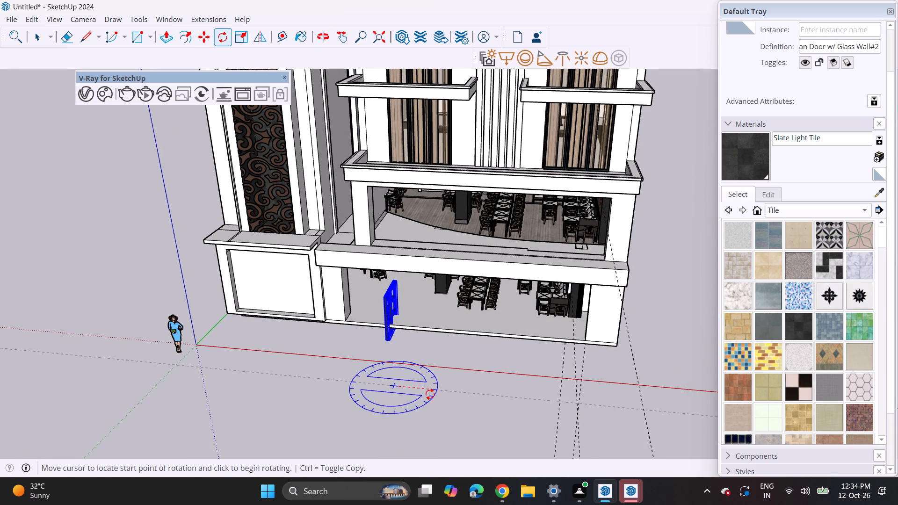
click(384, 411)
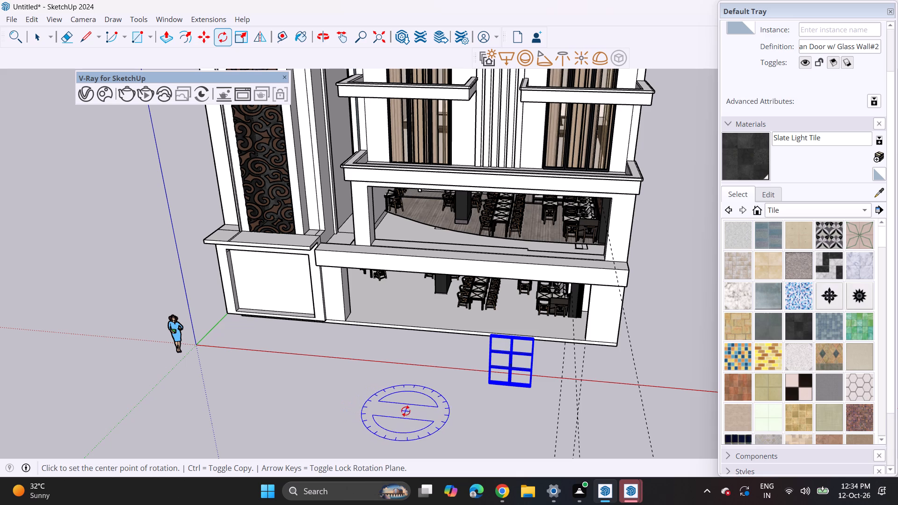
Rotate the glass wall a quarter turn in the façade plane so its longer side lies horizontal.
middle_drag(504, 409, 525, 322)
click(528, 327)
click(556, 327)
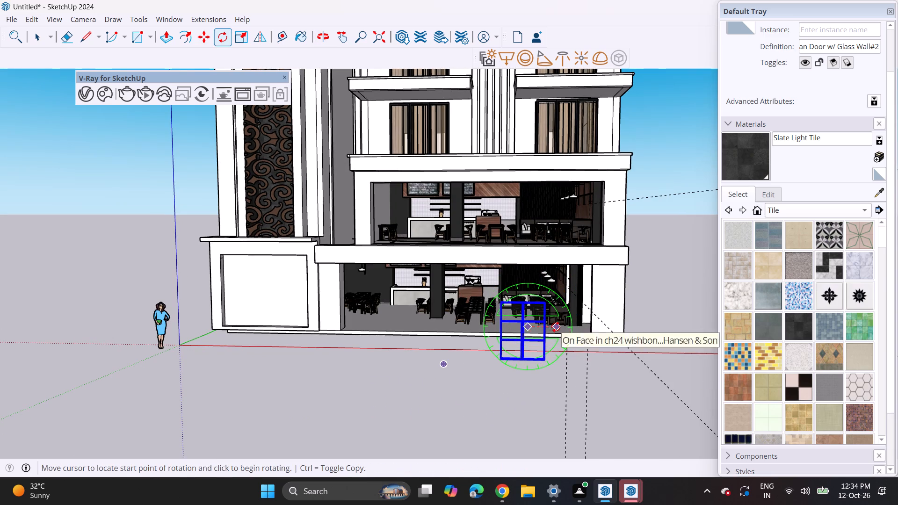
click(525, 382)
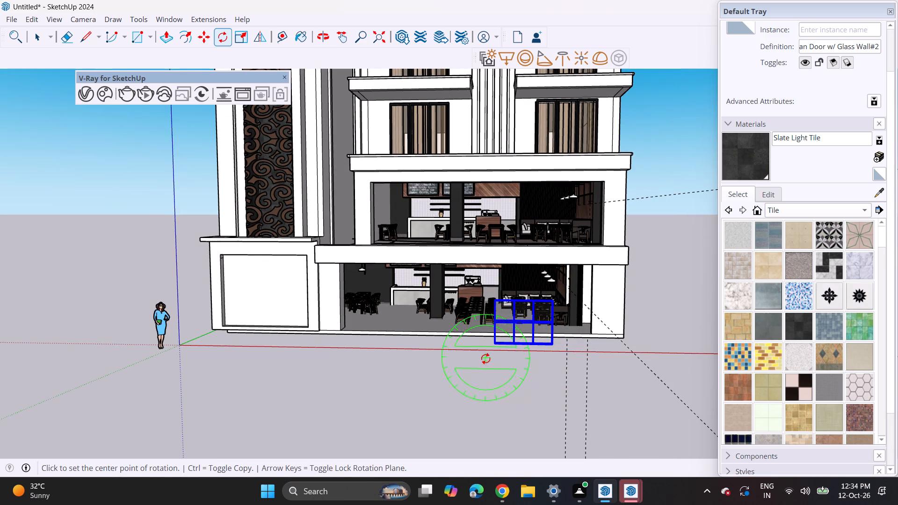
Move the glass wall to the lower-left corner of the ground-floor café opening, against the pier.
key(m)
click(494, 348)
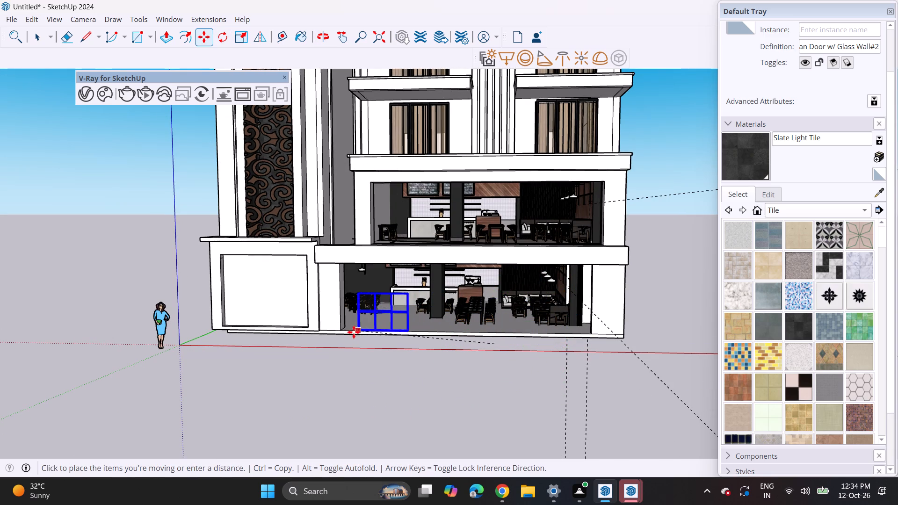
click(338, 332)
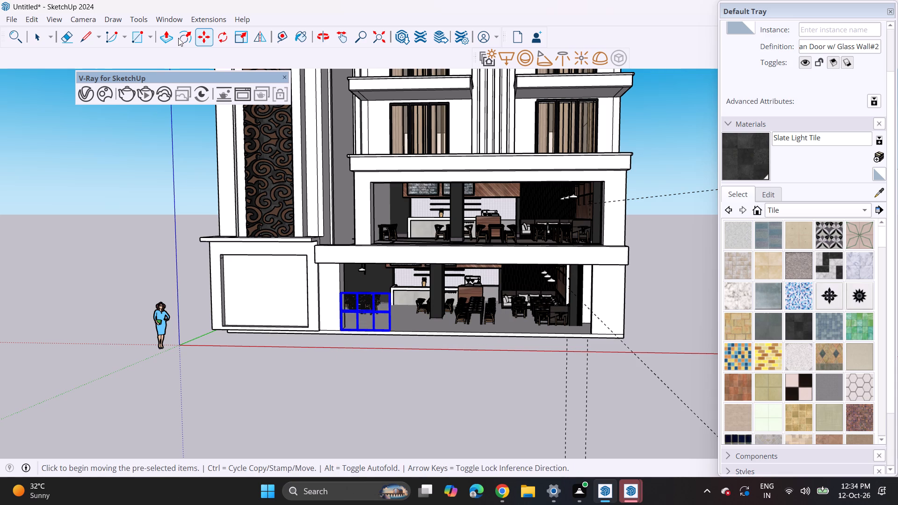
Scale the glass wall up uniformly from its lower-left corner until its top meets the underside of the first-floor slab band.
click(239, 36)
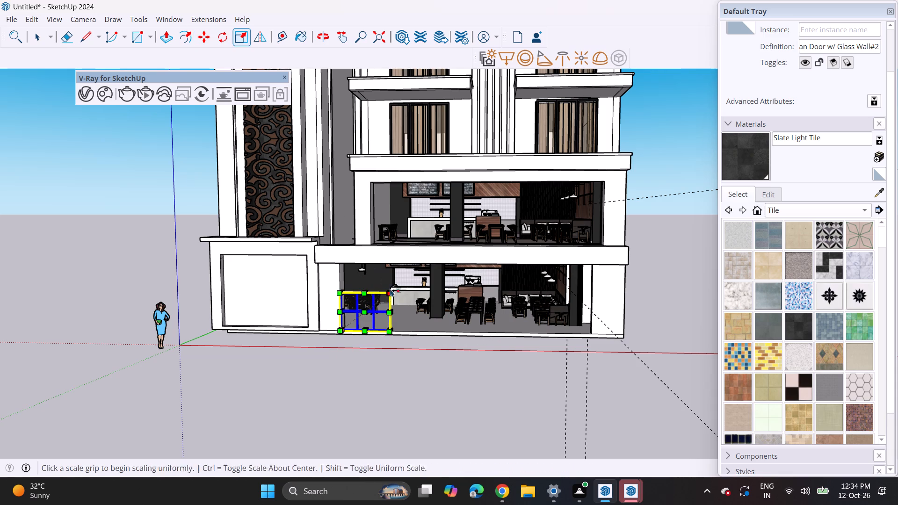
click(387, 291)
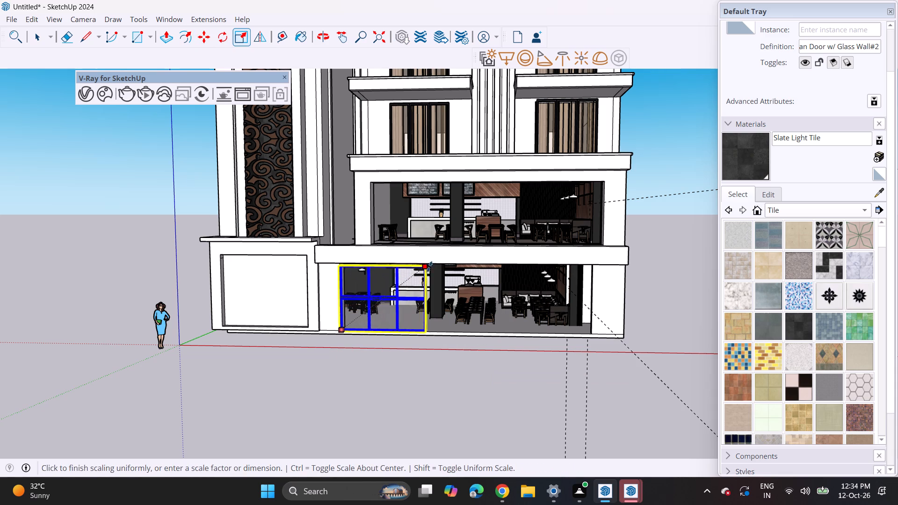
middle_drag(433, 263, 454, 236)
scroll(452, 254, up, 4)
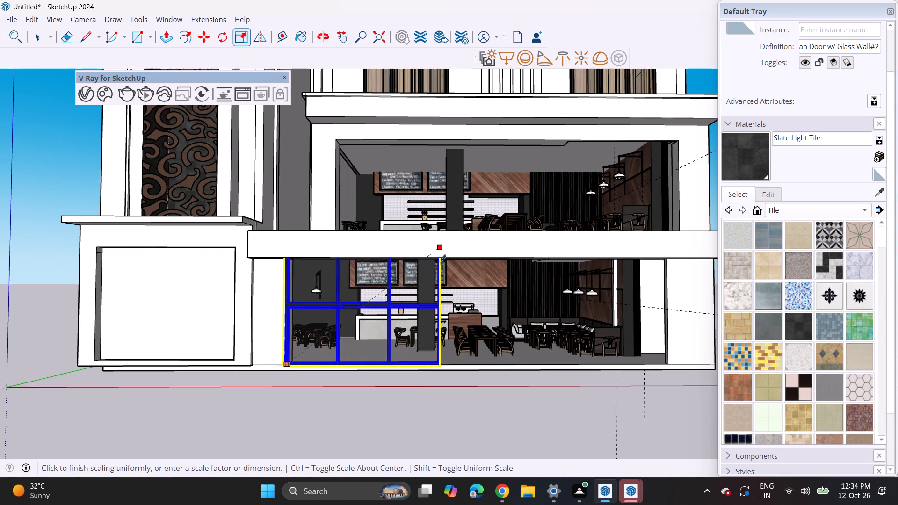
scroll(441, 260, up, 3)
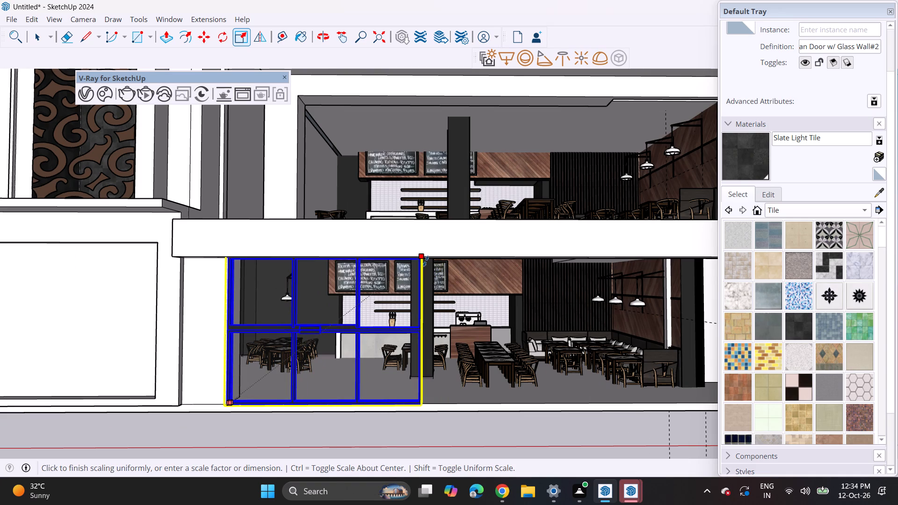
click(426, 261)
key(space)
click(222, 430)
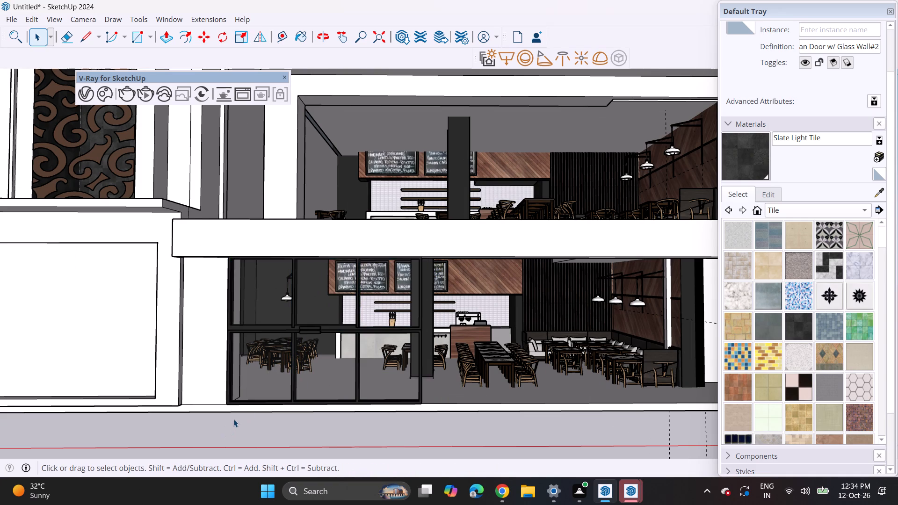
Copy the glass wall horizontally along the ground-floor opening so the copy adjoins the right edge of the original.
scroll(233, 417, up, 1)
click(239, 375)
key(m)
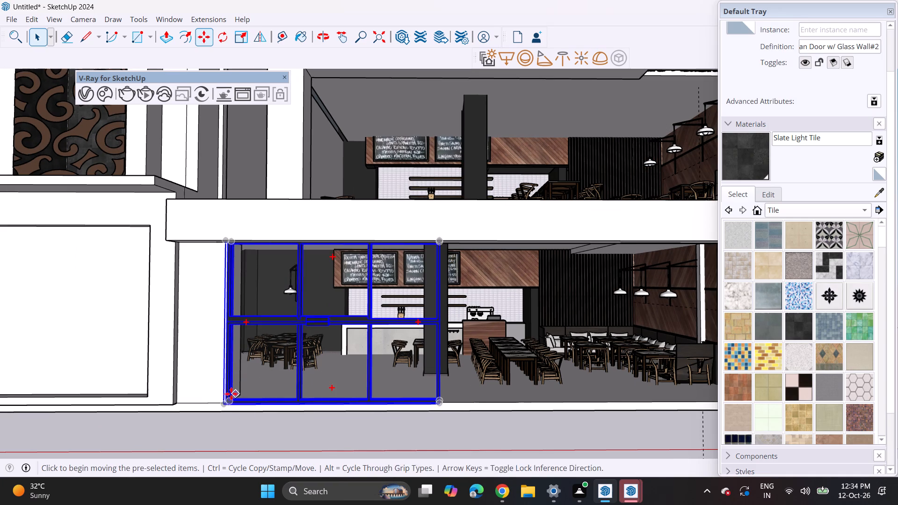
click(223, 408)
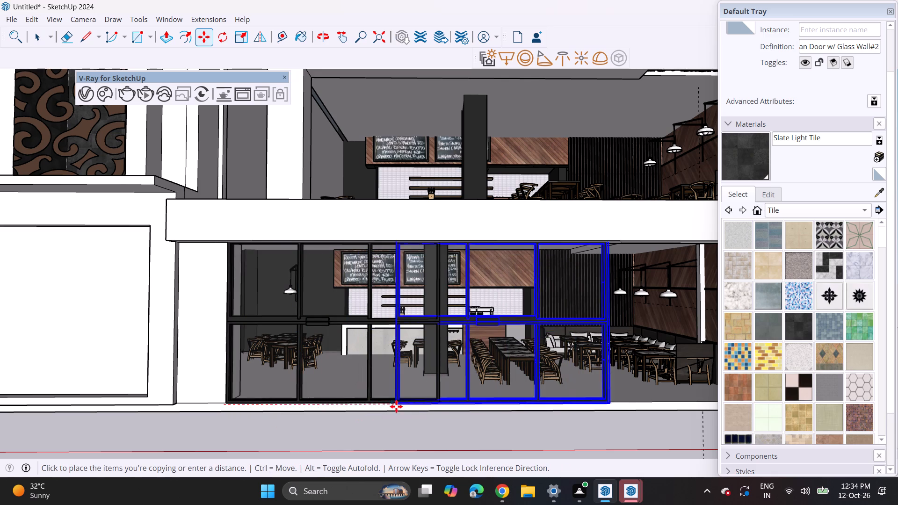
click(433, 404)
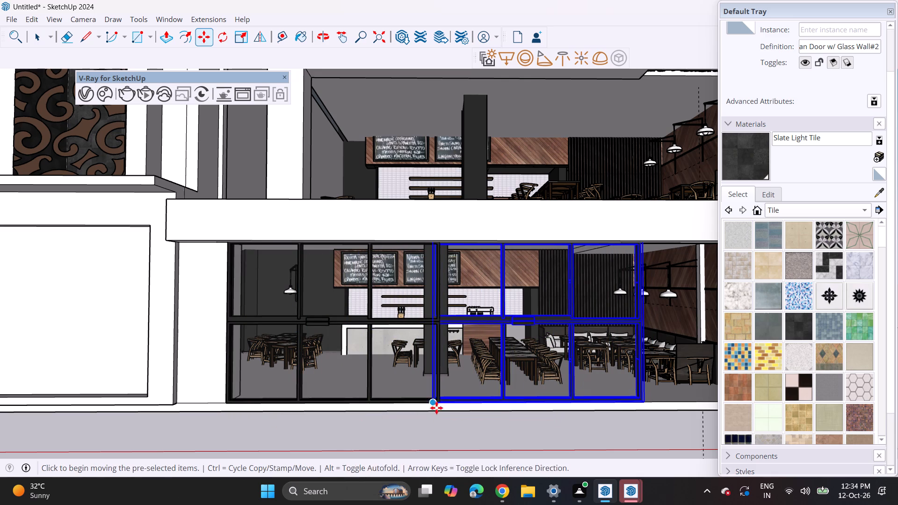
Copy the second glass wall further along to close the ground-floor opening against the right-hand pier, overlapping the previous panel.
click(430, 404)
shift+middle_drag(543, 403, 273, 409)
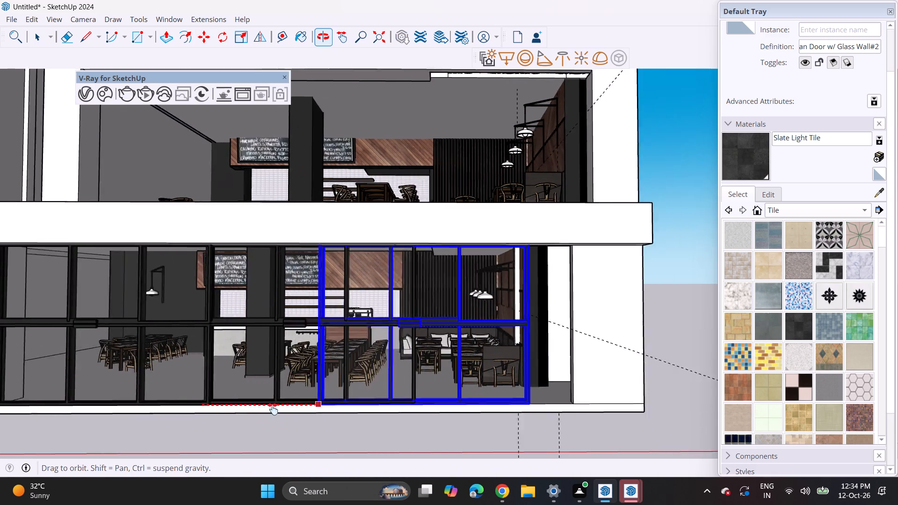
shift+middle_drag(273, 409, 246, 410)
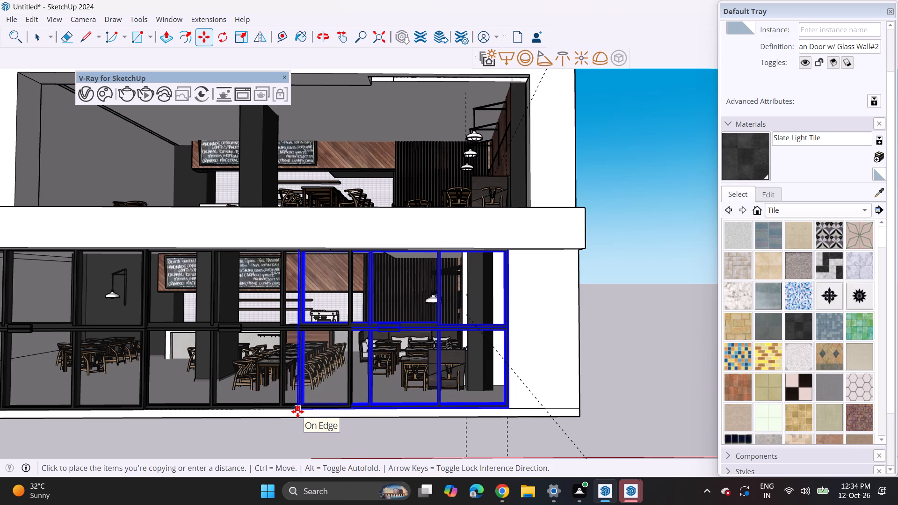
click(297, 411)
key(space)
click(642, 368)
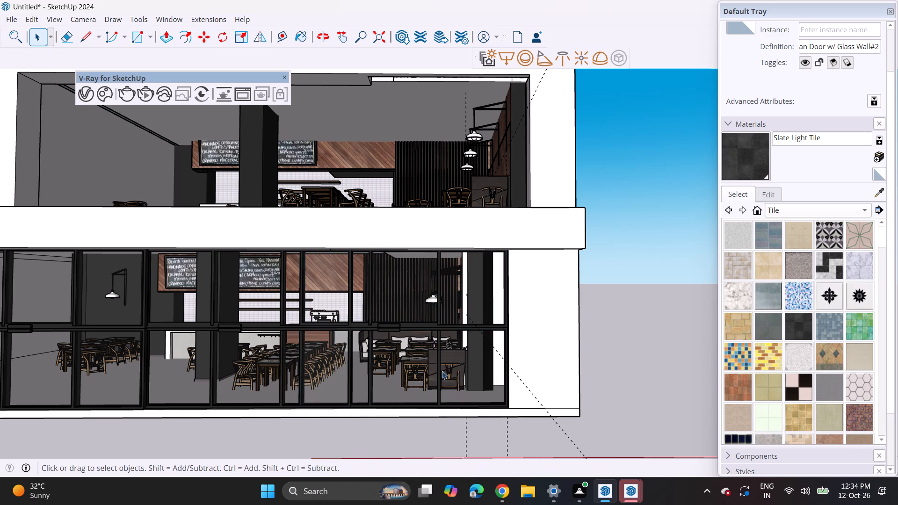
Copy the leftmost ground-floor glass wall up to the lower-left corner of the first-floor café opening.
scroll(400, 378, down, 7)
shift+middle_drag(316, 395, 447, 406)
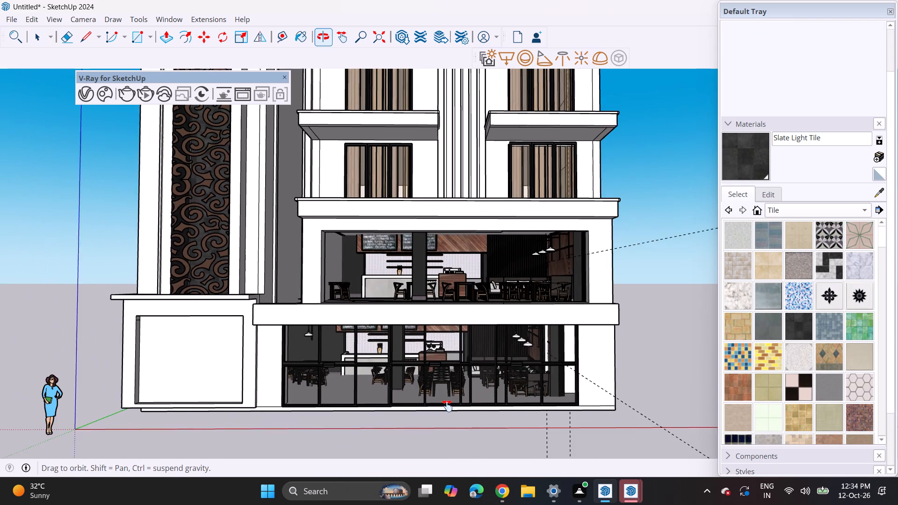
shift+middle_drag(447, 406, 450, 407)
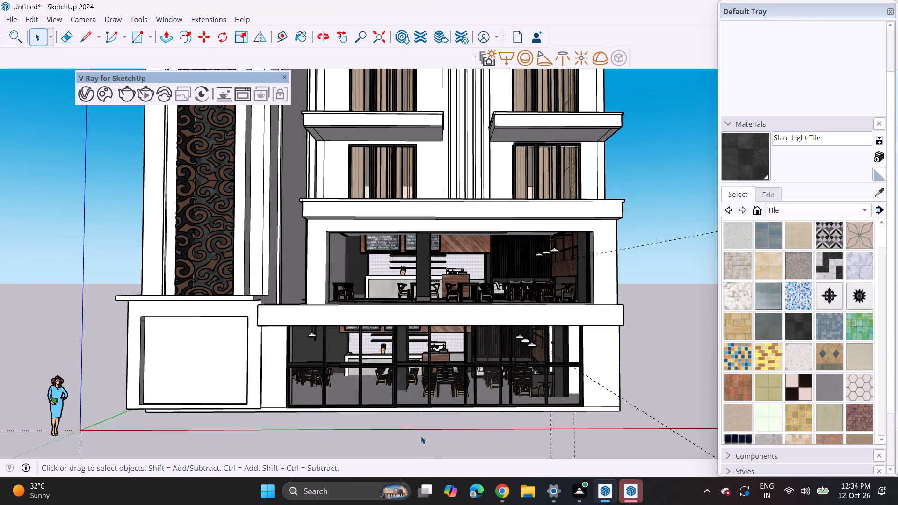
click(345, 385)
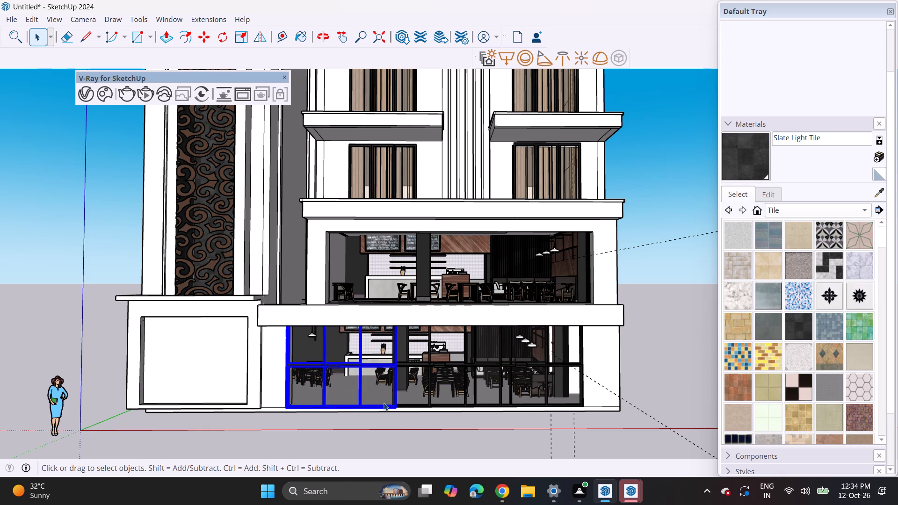
key(m)
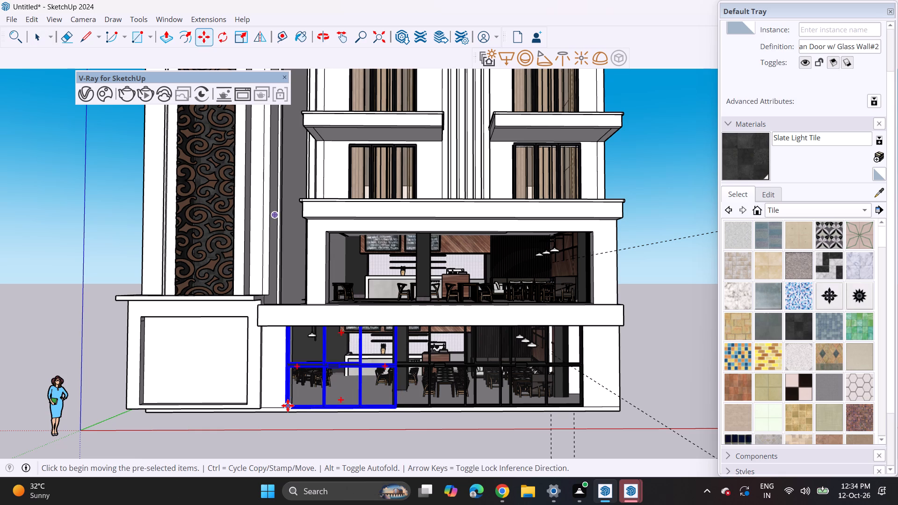
click(281, 408)
shift+middle_drag(330, 336, 359, 437)
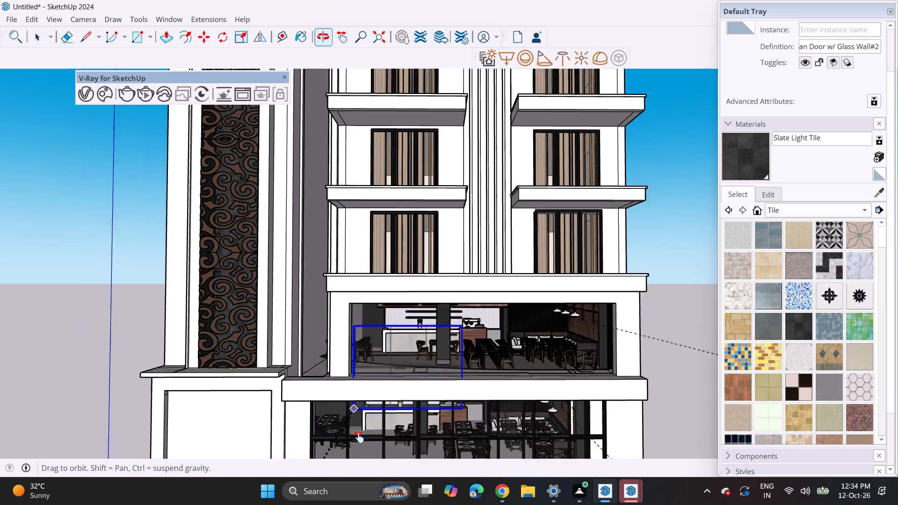
shift+middle_drag(359, 437, 367, 462)
middle_drag(367, 429, 373, 469)
scroll(375, 433, up, 3)
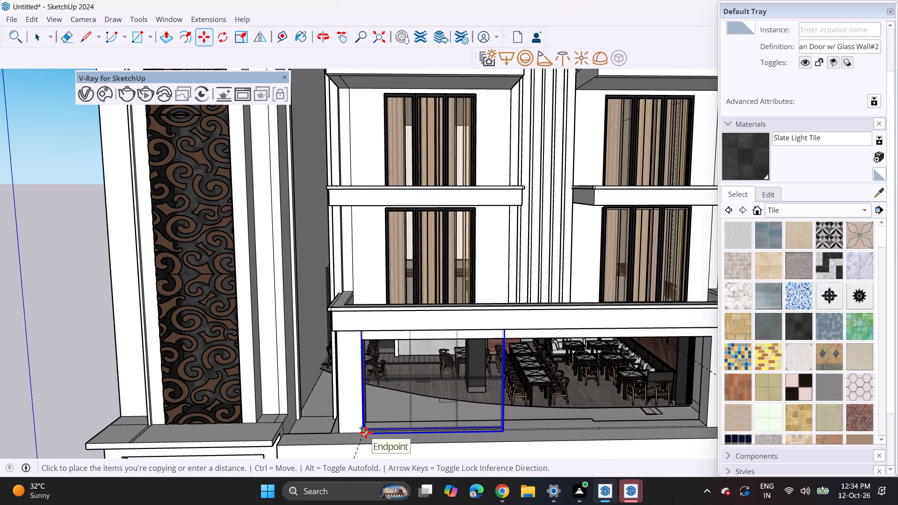
click(366, 433)
Scale the first-floor glass wall down in height so its top edge meets the underside of the opening's lintel.
middle_drag(410, 425, 392, 382)
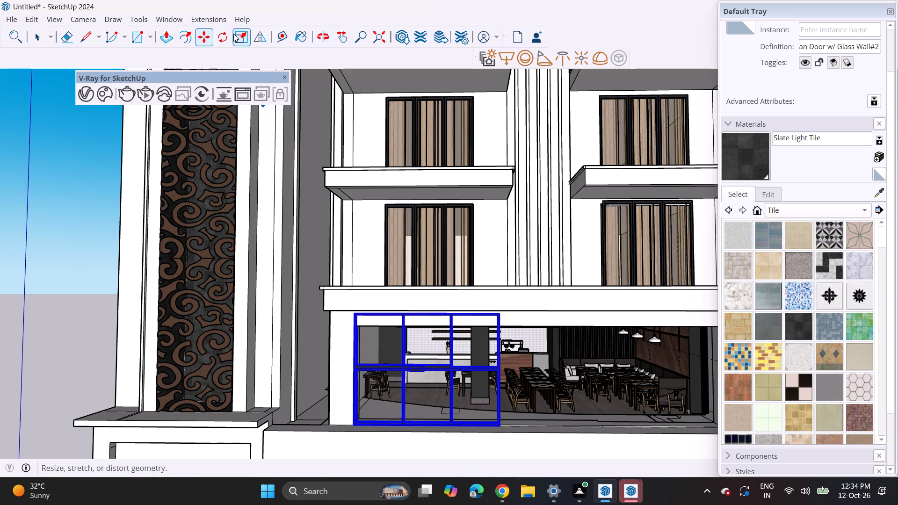
click(242, 37)
middle_drag(428, 318, 378, 318)
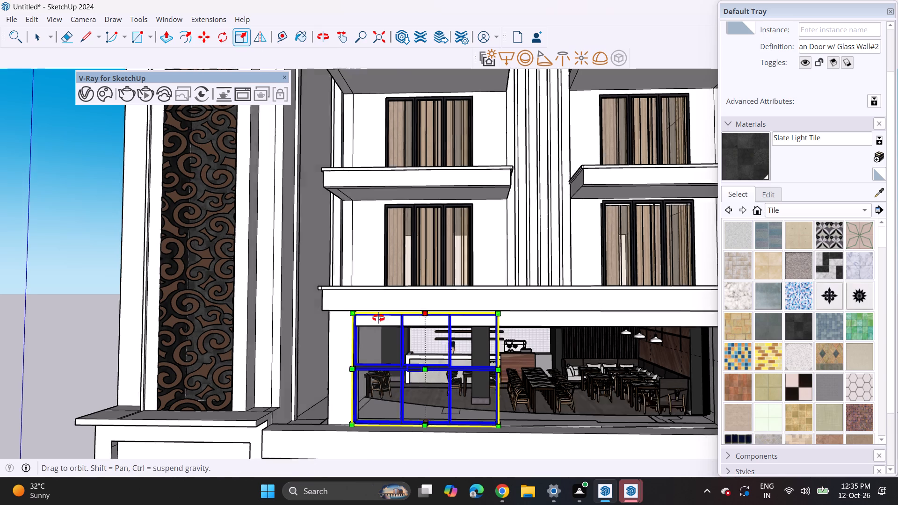
middle_drag(378, 318, 314, 321)
scroll(383, 329, up, 3)
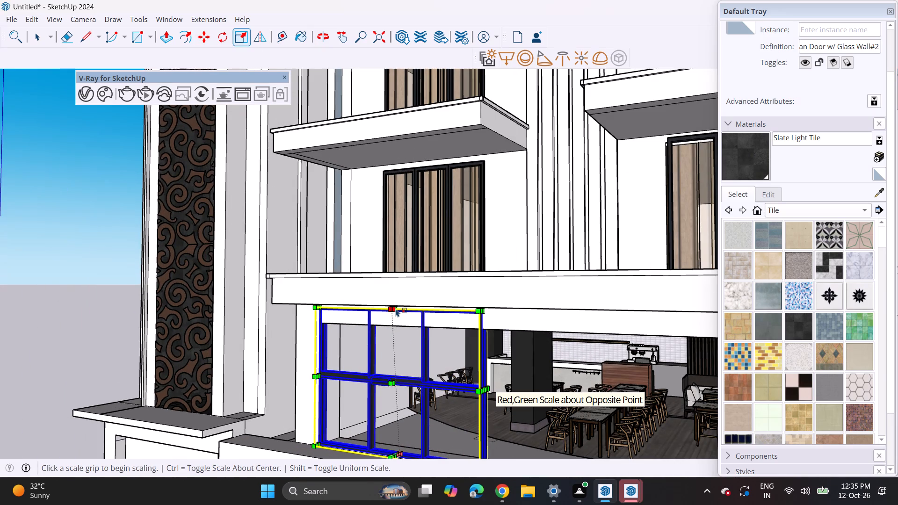
scroll(396, 309, up, 6)
click(397, 310)
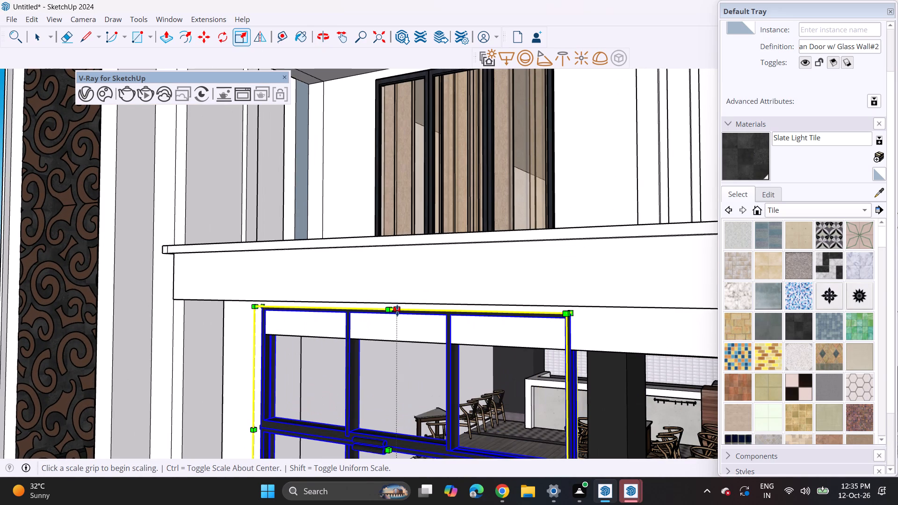
click(399, 342)
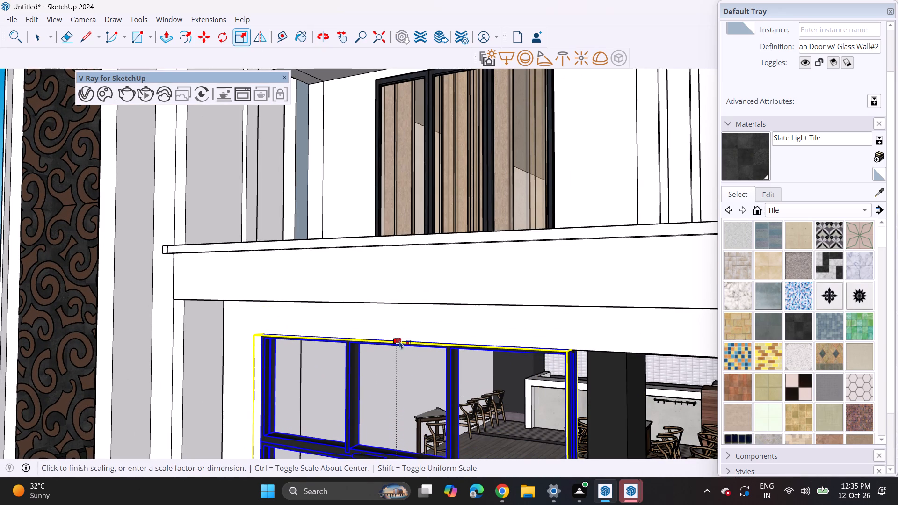
middle_drag(375, 402, 445, 411)
scroll(431, 418, down, 7)
middle_drag(432, 421, 294, 283)
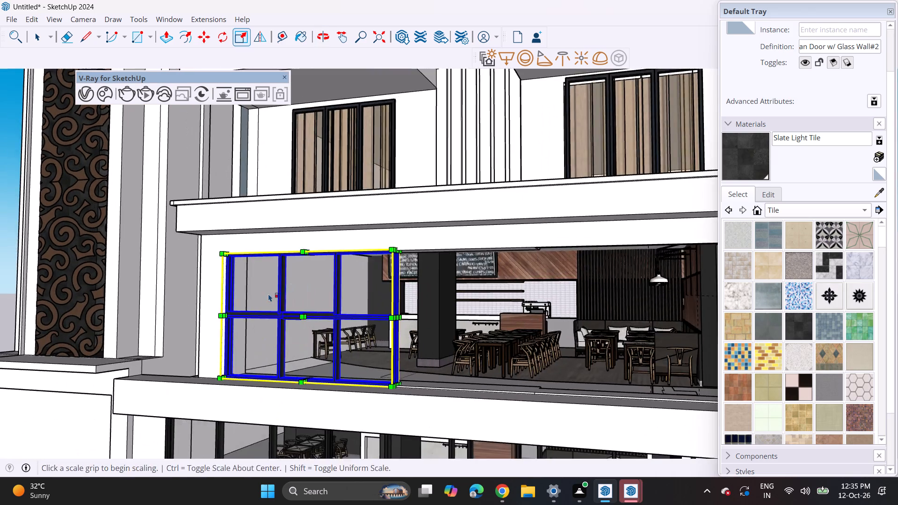
middle_drag(268, 296, 359, 332)
scroll(362, 342, down, 7)
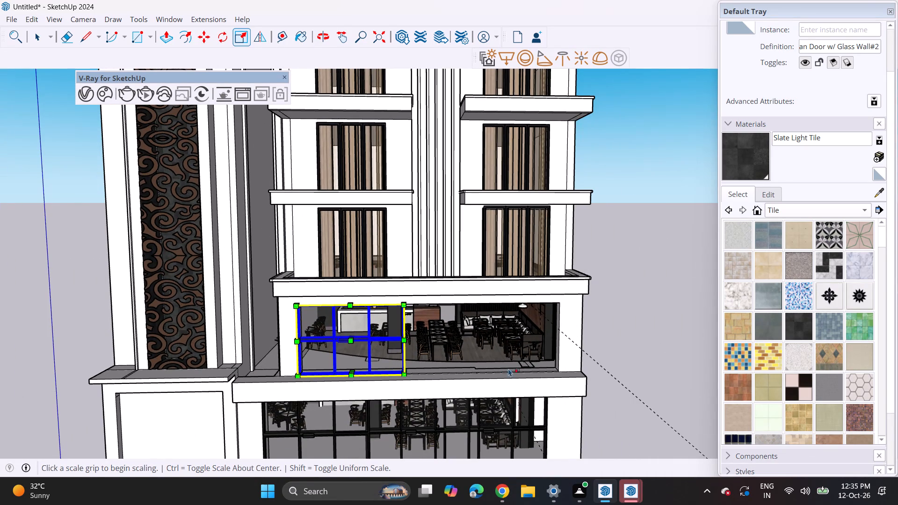
Copy the first-floor glass wall horizontally along the café opening so the copy adjoins the original's right edge.
key(space)
click(617, 349)
scroll(413, 362, up, 6)
click(332, 350)
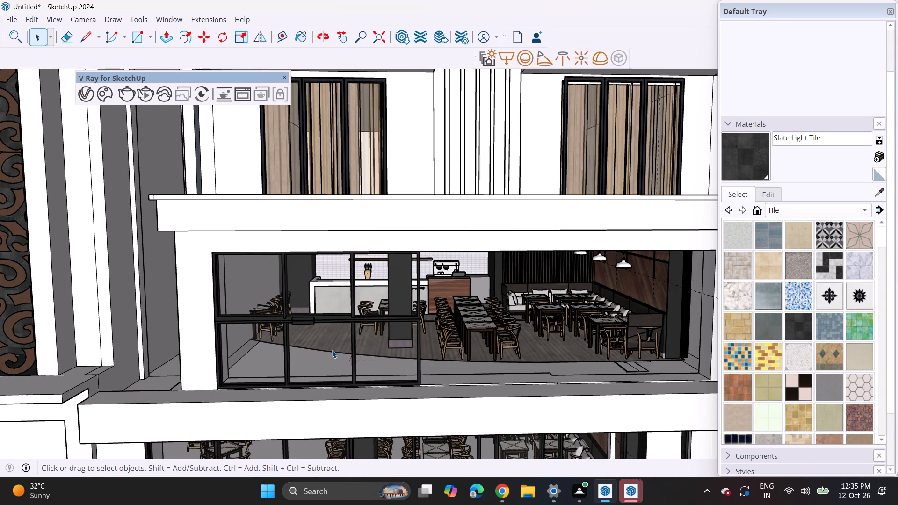
key(m)
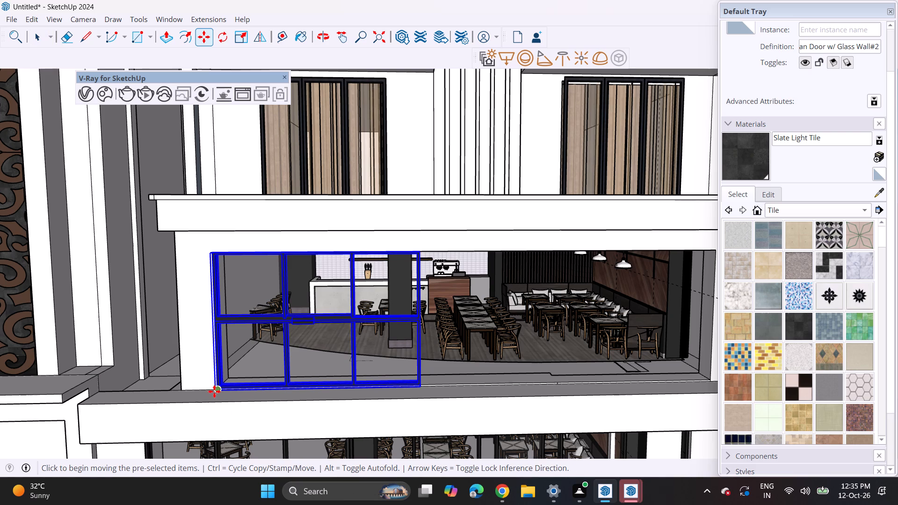
click(214, 391)
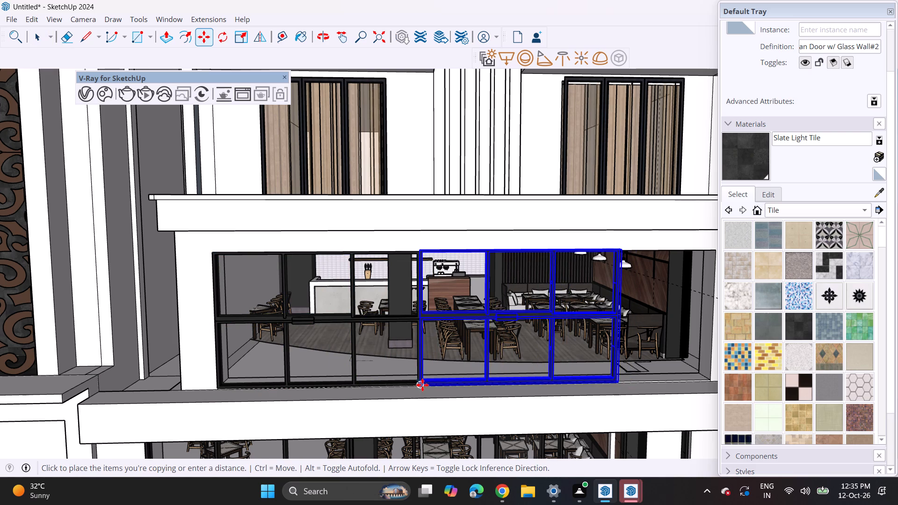
click(421, 384)
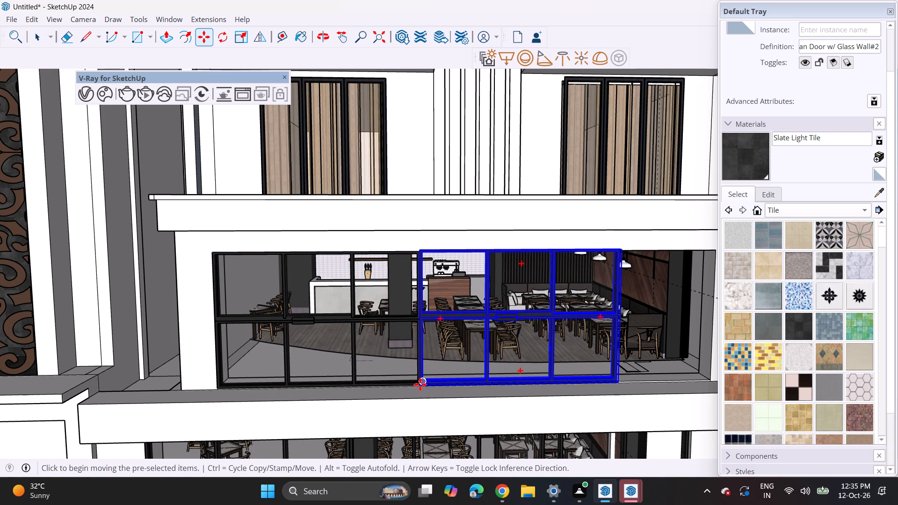
Copy the second first-floor glass wall further along to close the opening against the right-hand pier, overlapping the previous panel.
click(420, 384)
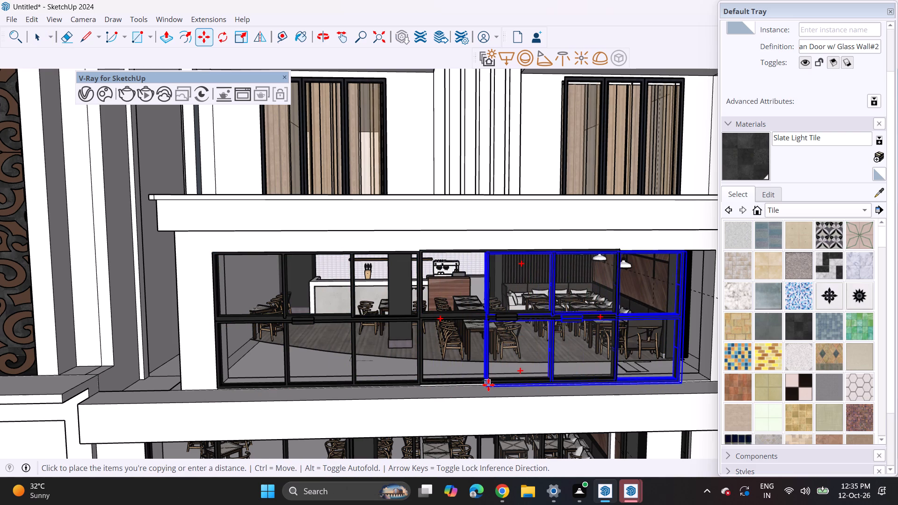
click(517, 379)
middle_drag(534, 399, 486, 375)
scroll(483, 365, down, 8)
key(space)
click(640, 329)
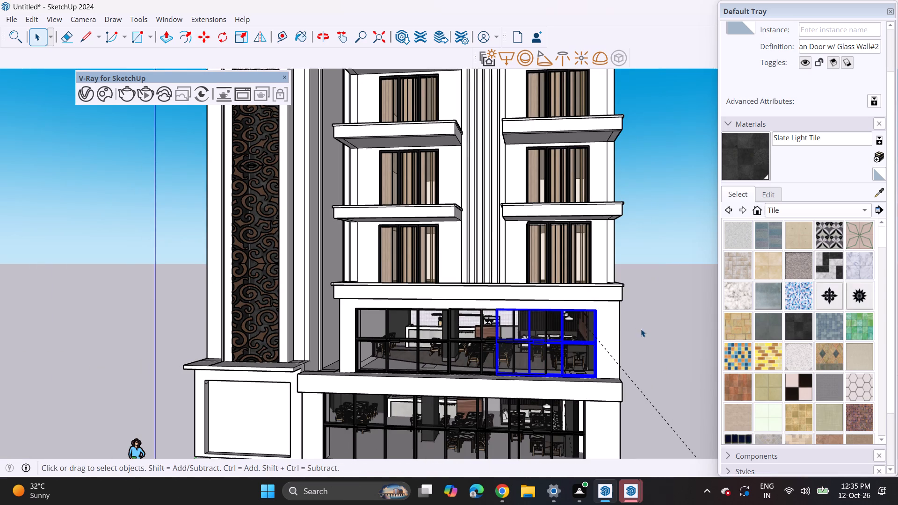
Examine the glazed ground- and first-floor café fronts and the balconies above them.
middle_drag(512, 371, 489, 303)
scroll(471, 336, up, 1)
middle_drag(471, 336, 486, 317)
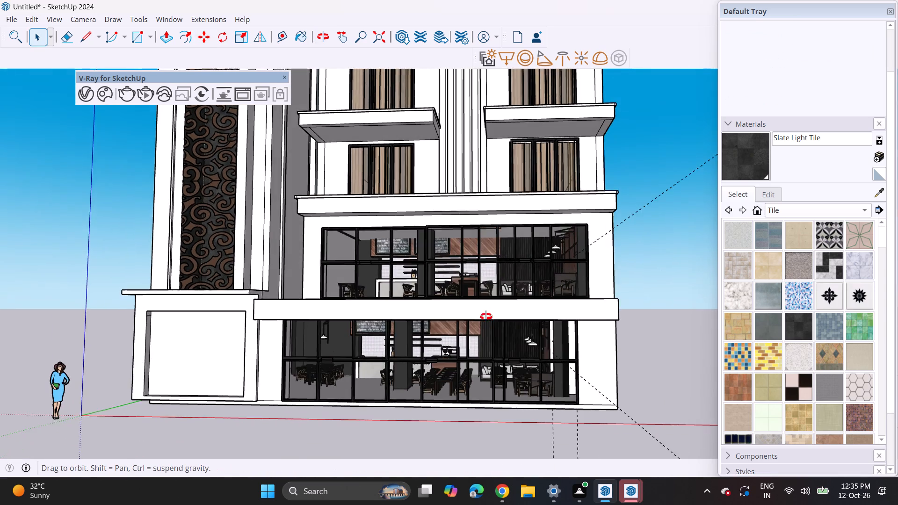
middle_drag(486, 317, 488, 328)
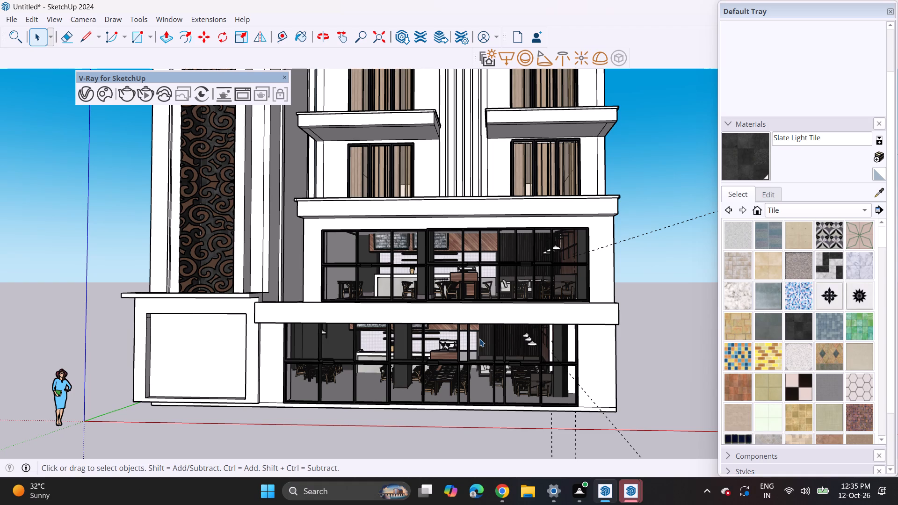
scroll(413, 229, down, 2)
shift+middle_drag(406, 221, 448, 305)
middle_drag(445, 252, 474, 279)
scroll(470, 272, down, 1)
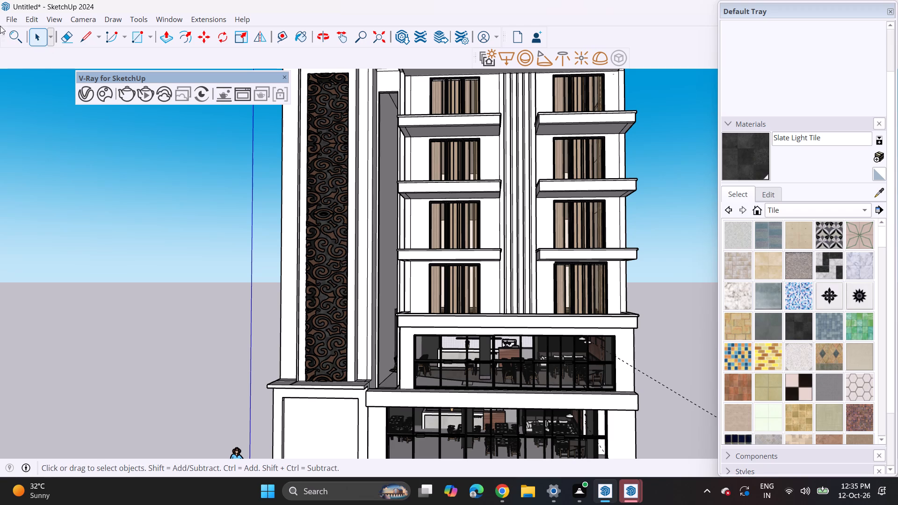
Import the Glass+Railing (2) model from Downloads and place it at the left front corner of the balcony directly above the first-floor café.
click(10, 14)
click(40, 186)
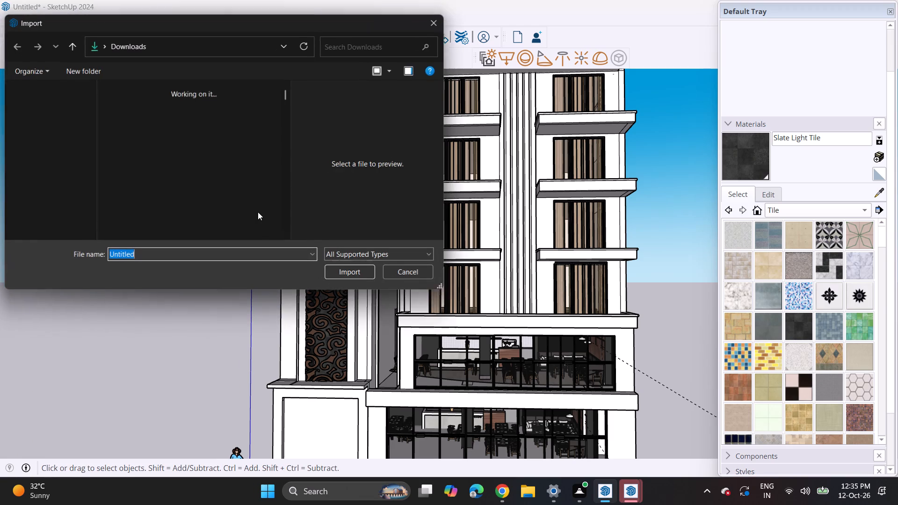
scroll(251, 209, down, 7)
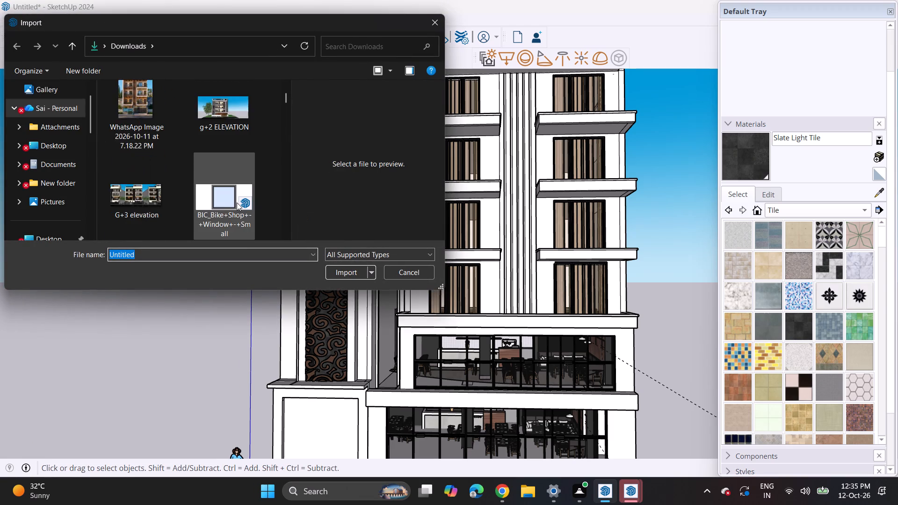
scroll(237, 202, down, 6)
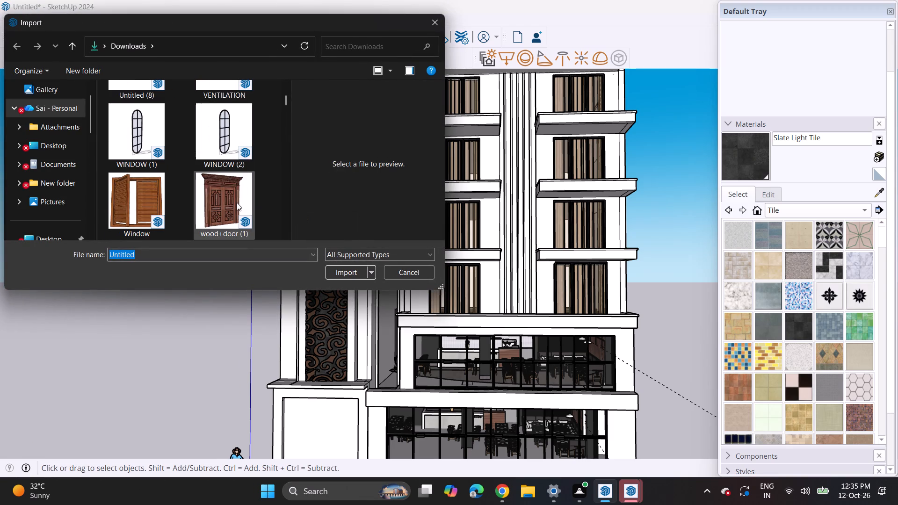
scroll(237, 202, down, 7)
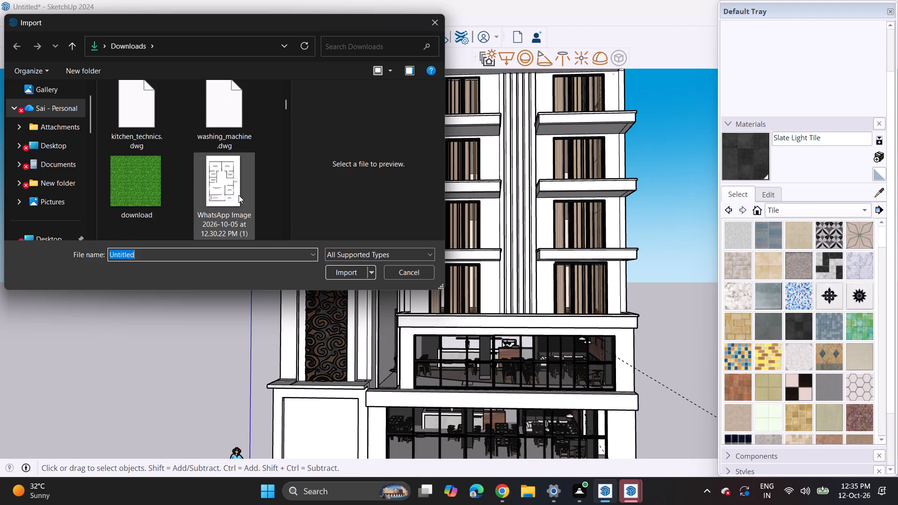
scroll(67, 200, down, 1)
click(43, 222)
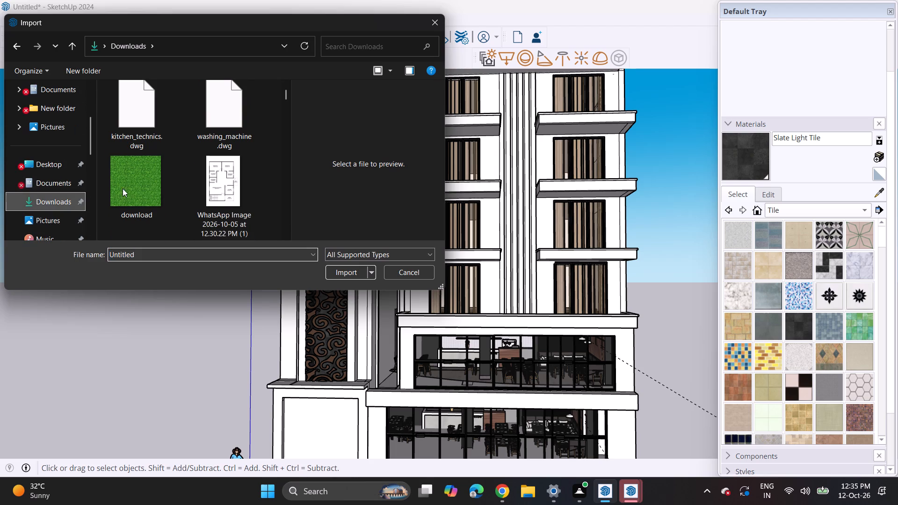
scroll(190, 162, down, 6)
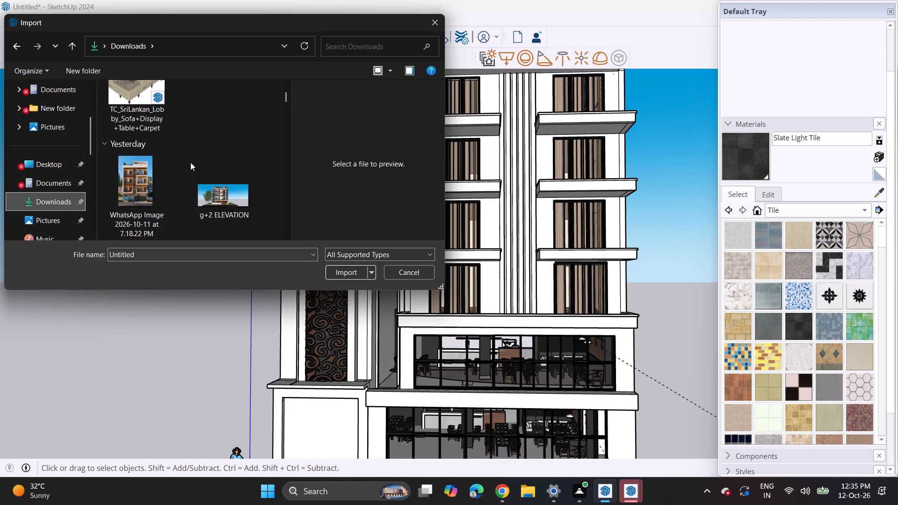
scroll(190, 162, down, 7)
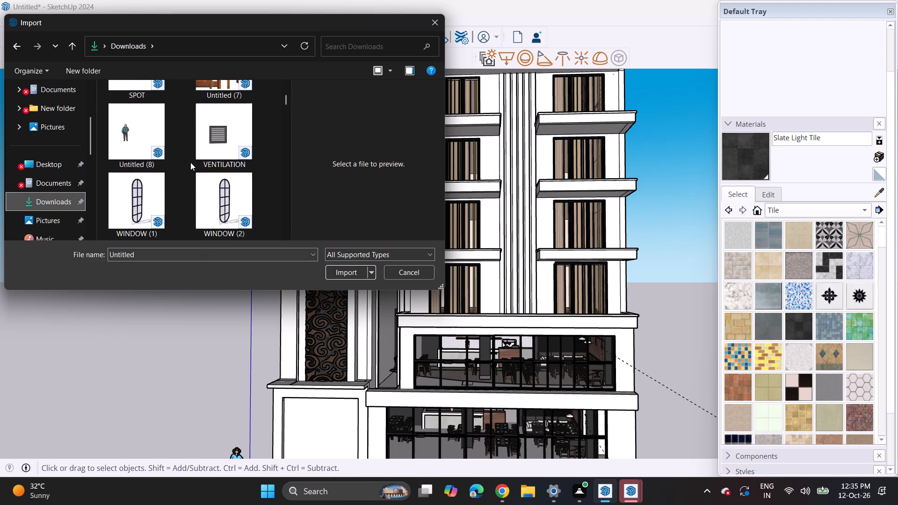
scroll(190, 162, down, 8)
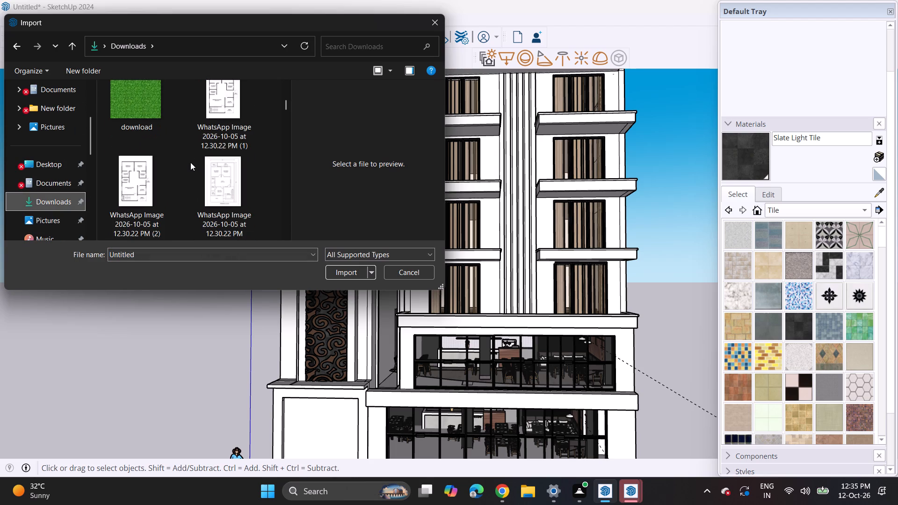
scroll(190, 162, down, 7)
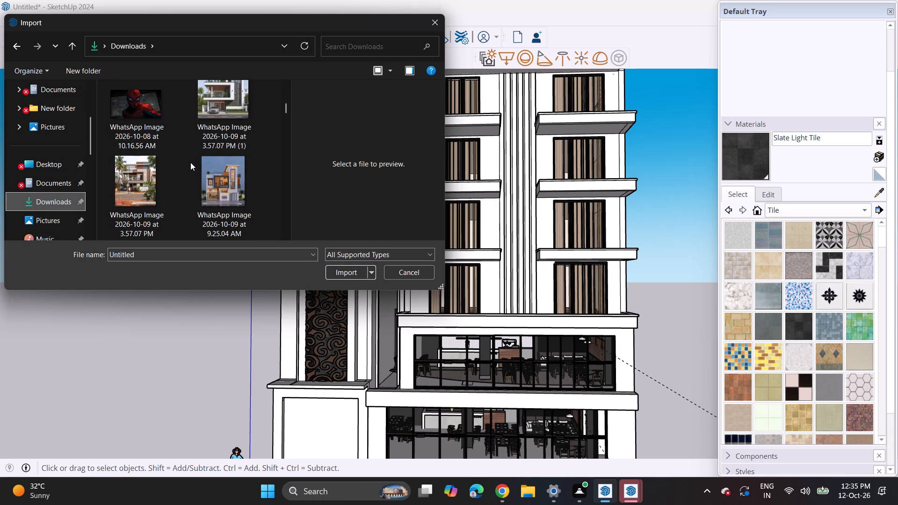
scroll(190, 162, down, 4)
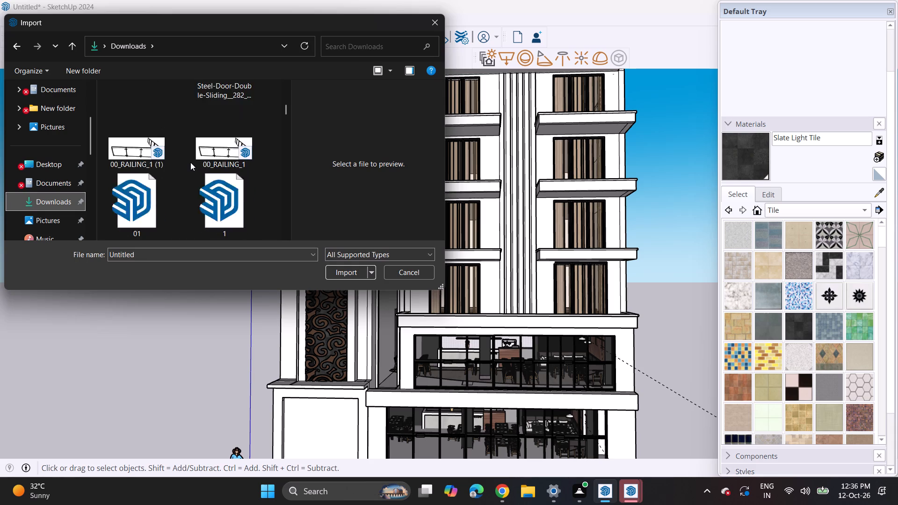
scroll(190, 162, down, 3)
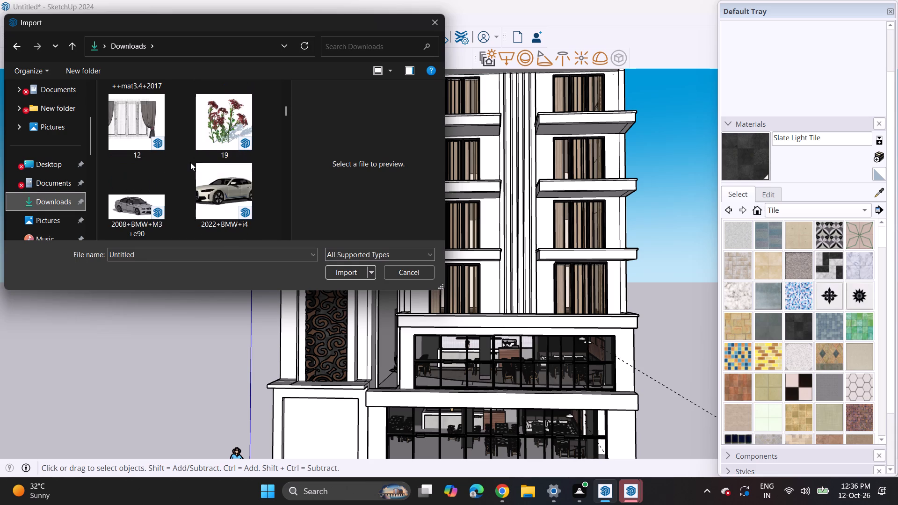
scroll(190, 162, down, 4)
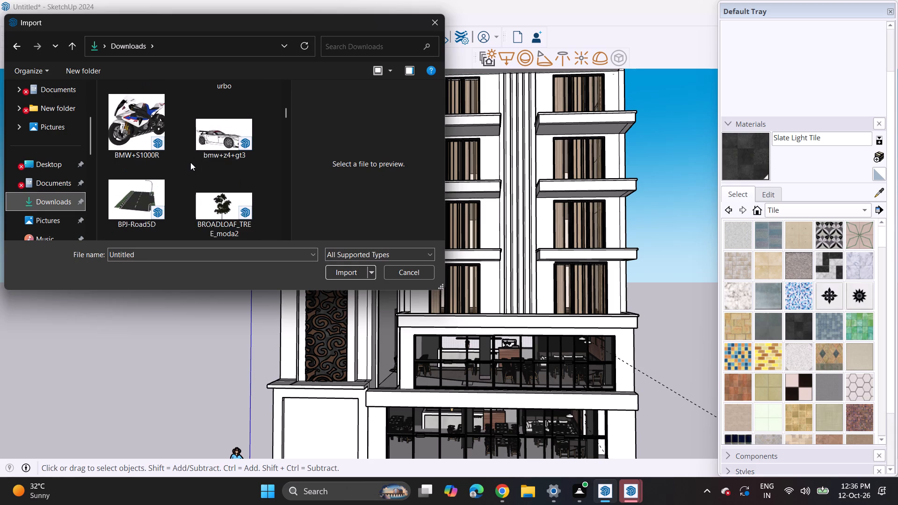
scroll(190, 162, down, 4)
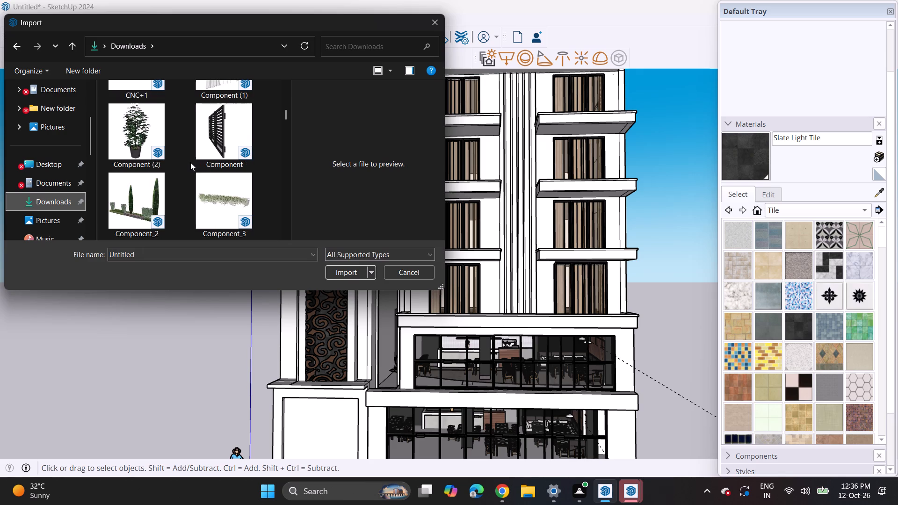
scroll(190, 162, down, 4)
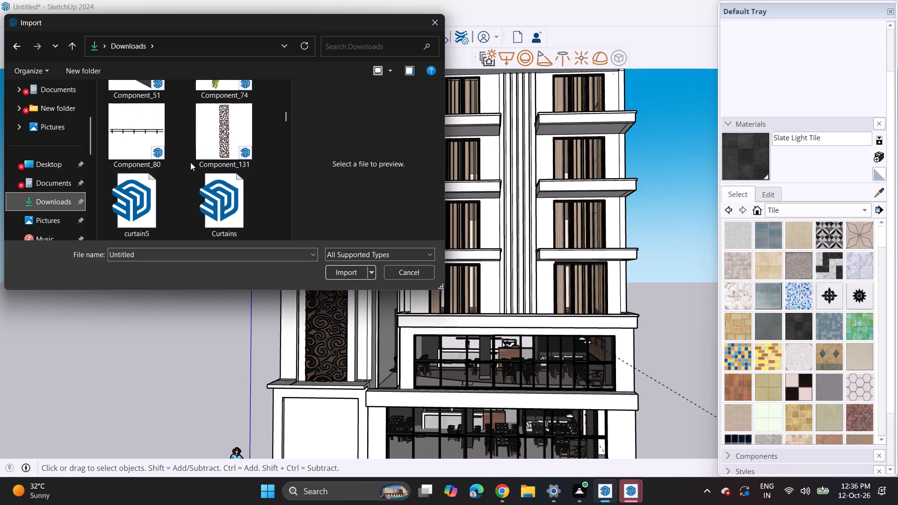
scroll(190, 162, down, 2)
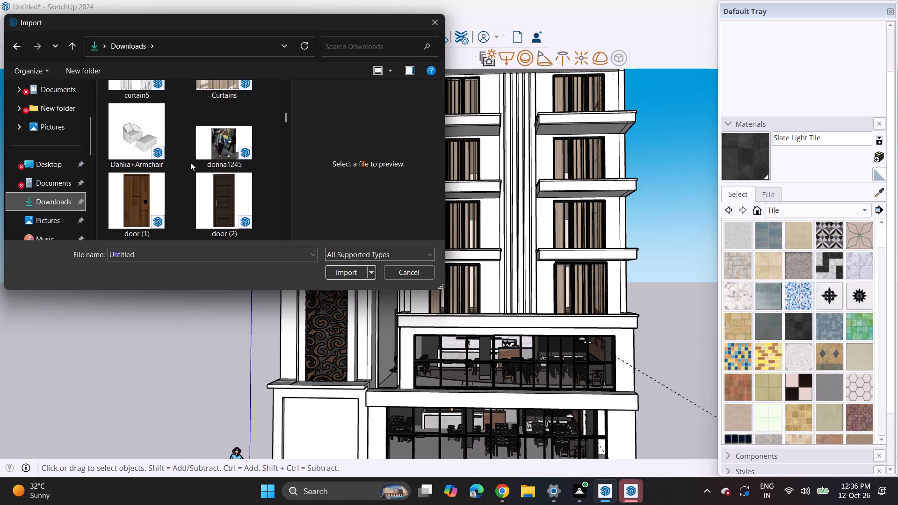
scroll(190, 162, down, 4)
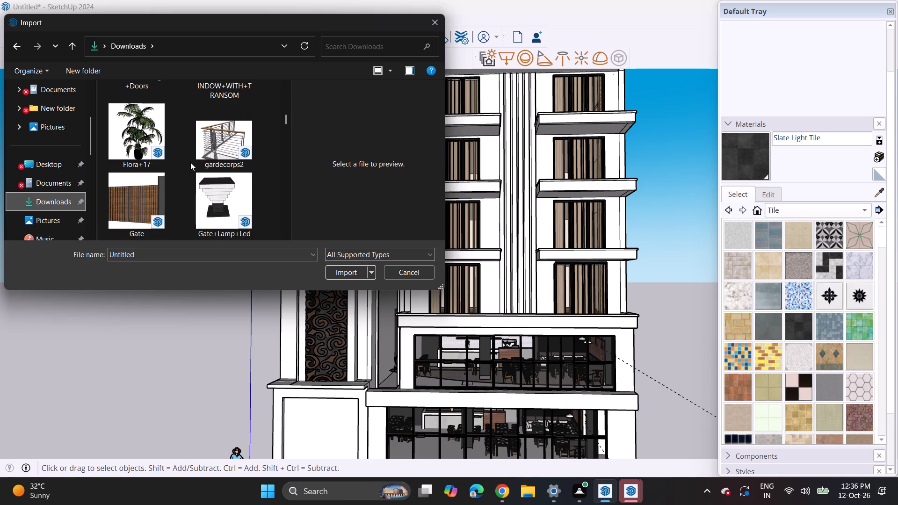
scroll(190, 162, down, 1)
click(207, 200)
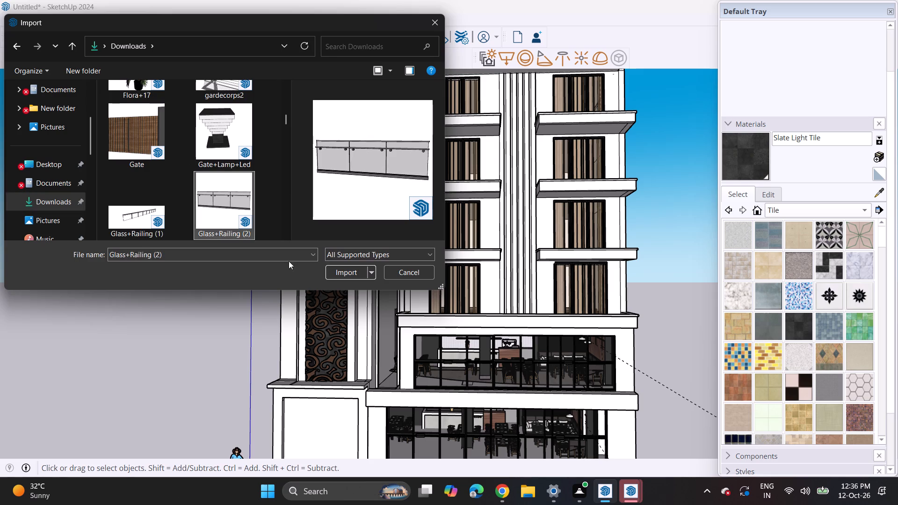
click(347, 271)
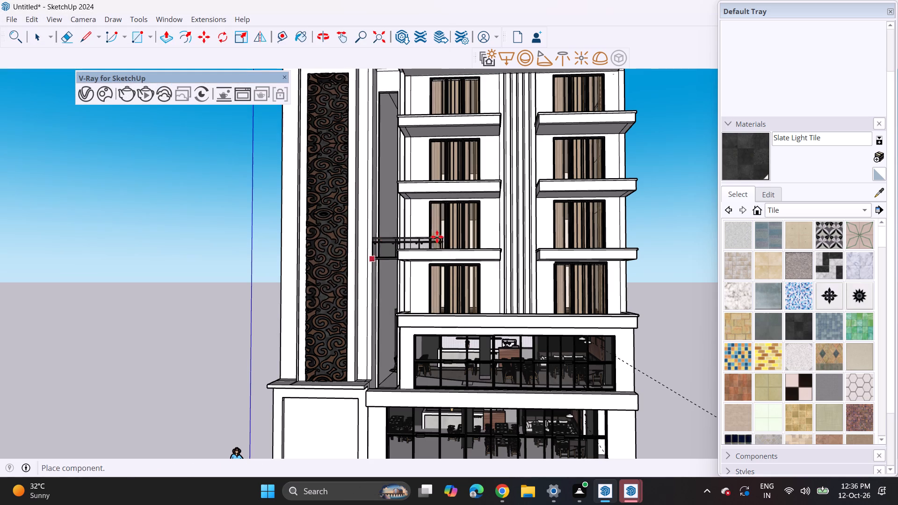
middle_drag(439, 231, 431, 306)
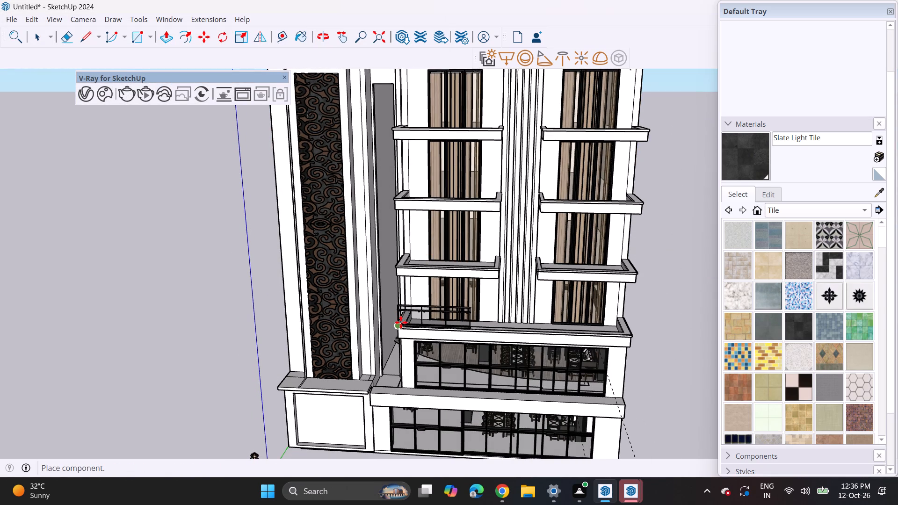
click(401, 323)
Copy the glass railing twice along the balcony's front edge, setting the copies end to end from the left corner.
scroll(485, 322, up, 6)
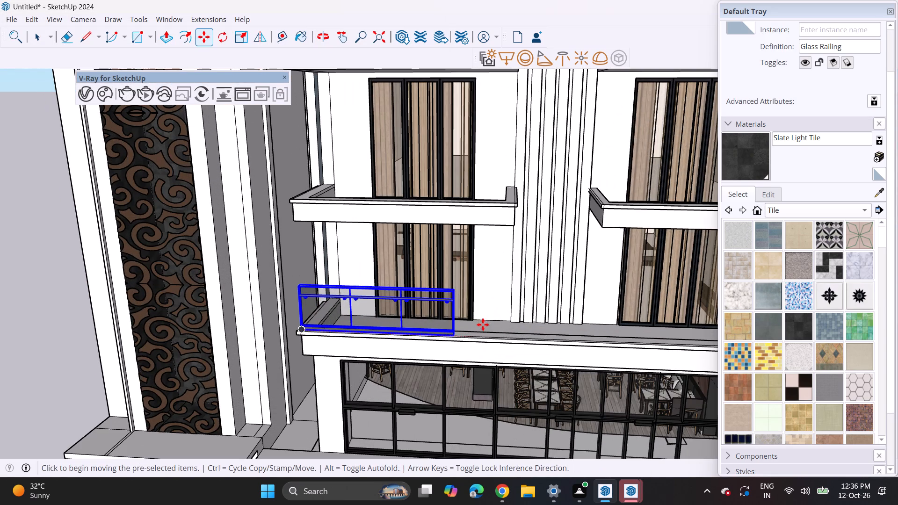
click(298, 332)
shift+middle_drag(424, 323, 310, 295)
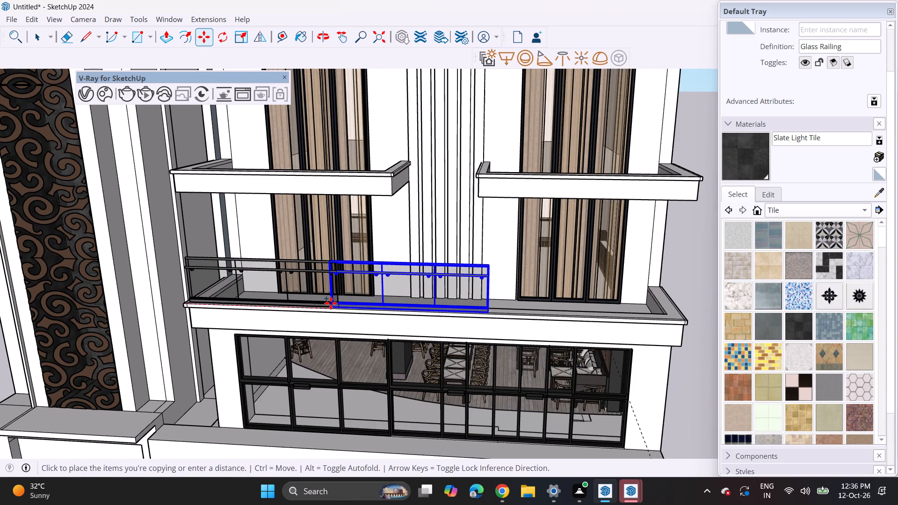
click(333, 303)
click(335, 307)
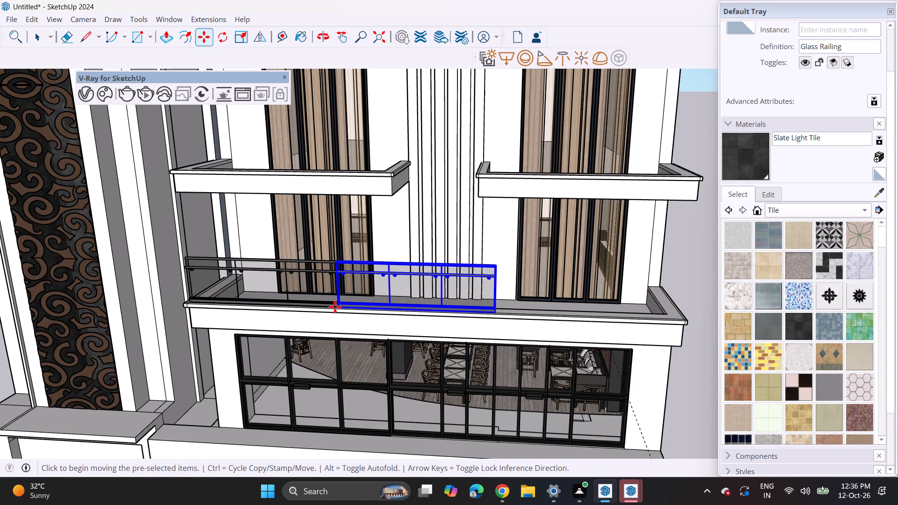
click(494, 314)
Move the third glass railing along the red axis to the balcony's right front corner.
click(492, 309)
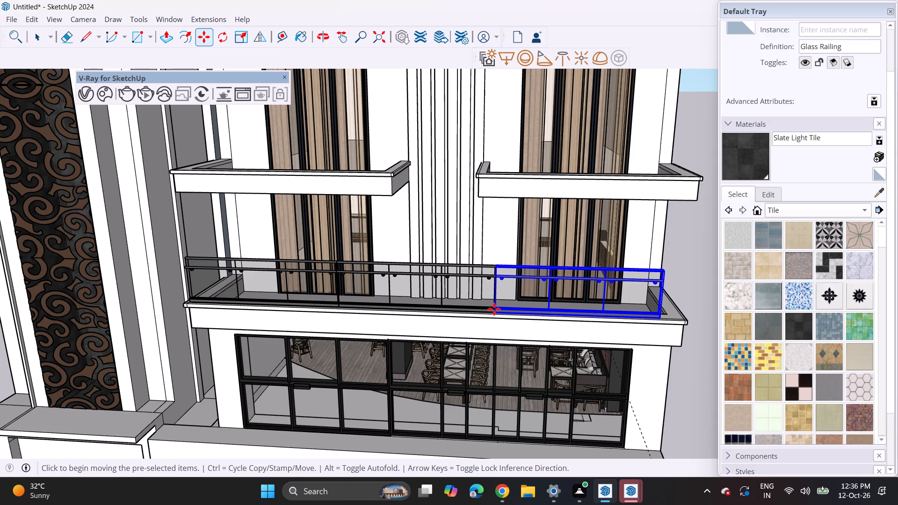
click(521, 310)
Scale the middle glass railing lengthwise to close the gap to the railing at the long balcony's right end.
key(space)
click(447, 288)
scroll(415, 296, up, 2)
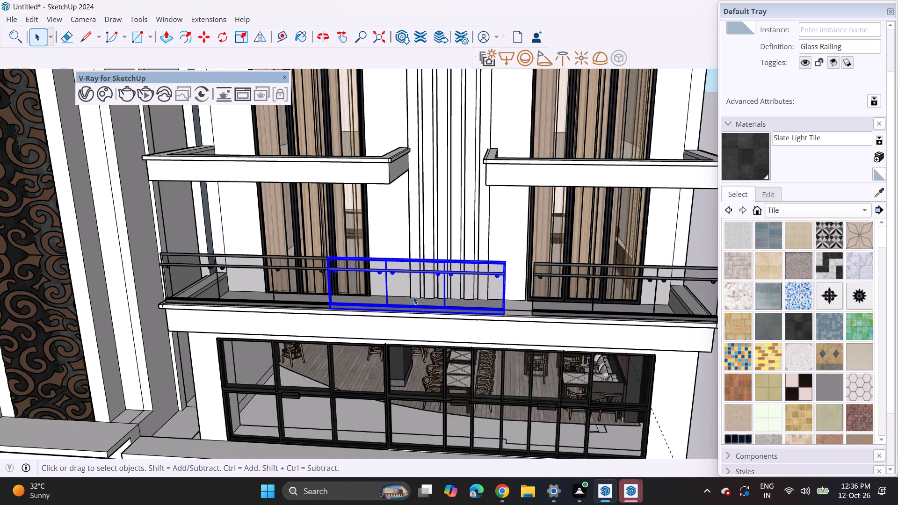
scroll(413, 296, up, 3)
middle_drag(595, 287, 529, 283)
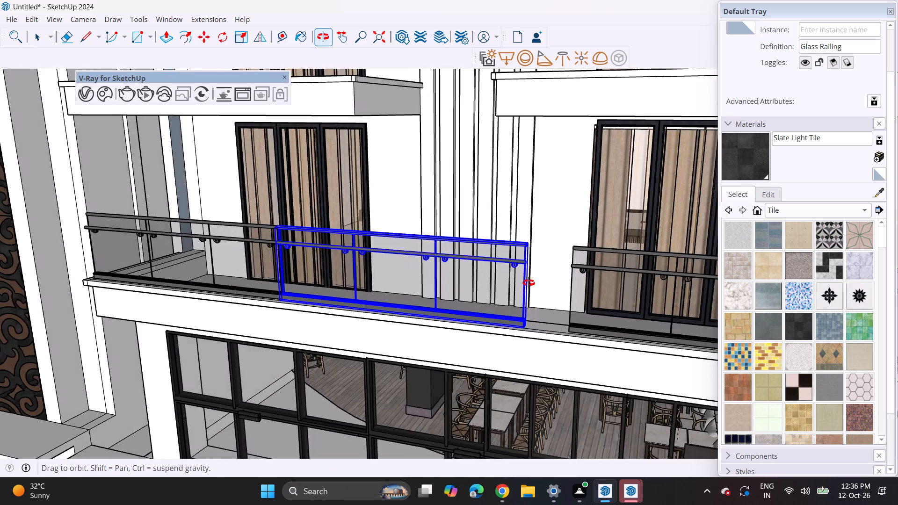
middle_drag(529, 283, 426, 288)
click(246, 36)
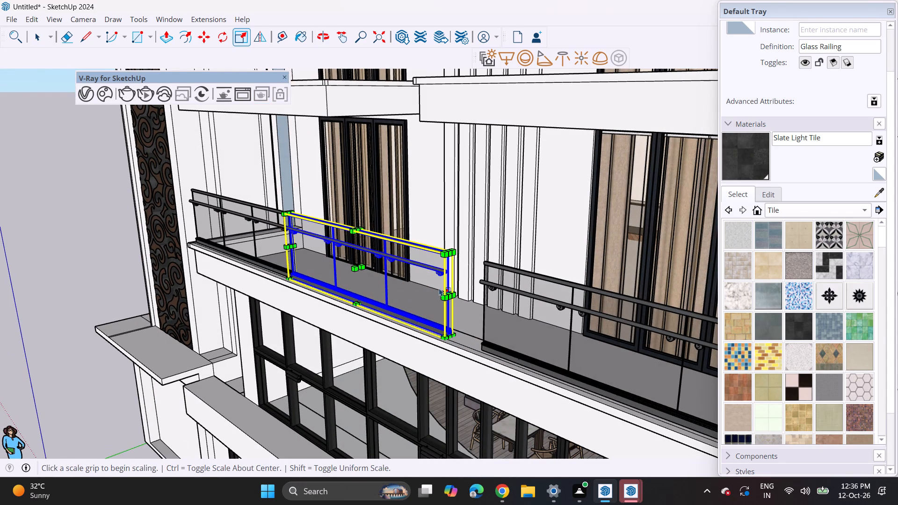
click(451, 295)
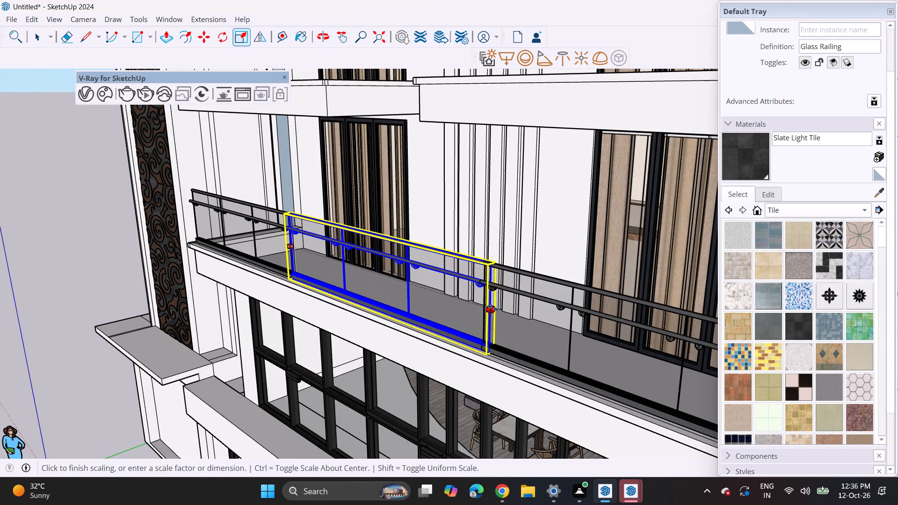
click(486, 303)
middle_drag(376, 315, 489, 286)
scroll(488, 285, down, 5)
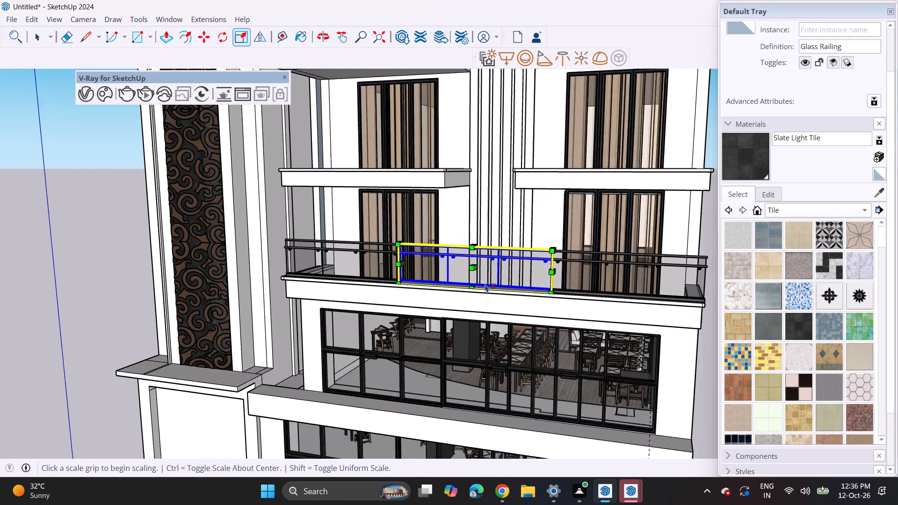
scroll(485, 284, down, 6)
key(space)
click(196, 293)
Copy the long balcony's left glass railing up to the front left corner of the left-hand balcony directly above.
middle_drag(224, 287, 297, 250)
scroll(405, 259, up, 2)
middle_drag(408, 251, 399, 330)
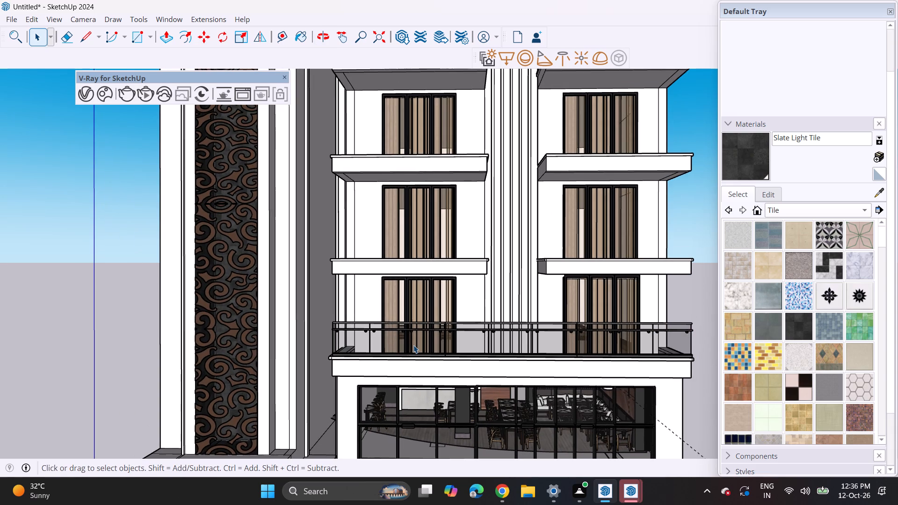
click(413, 345)
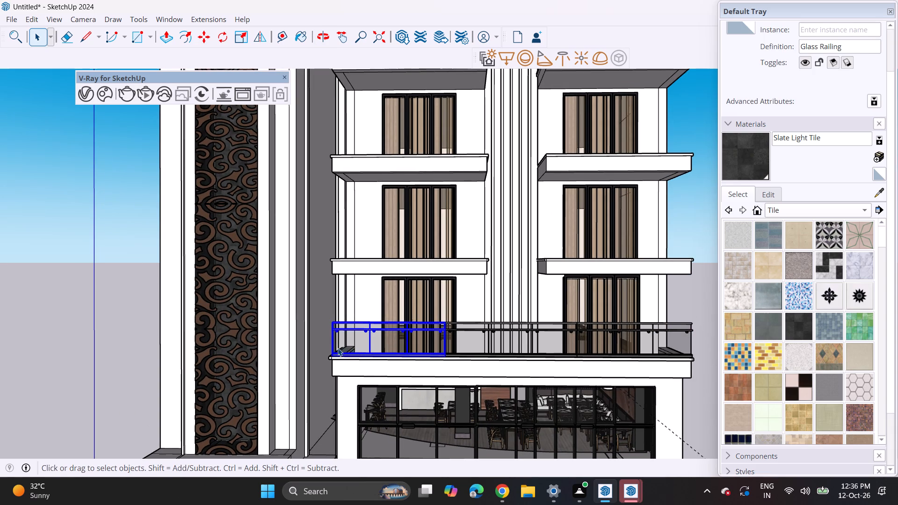
key(m)
click(329, 353)
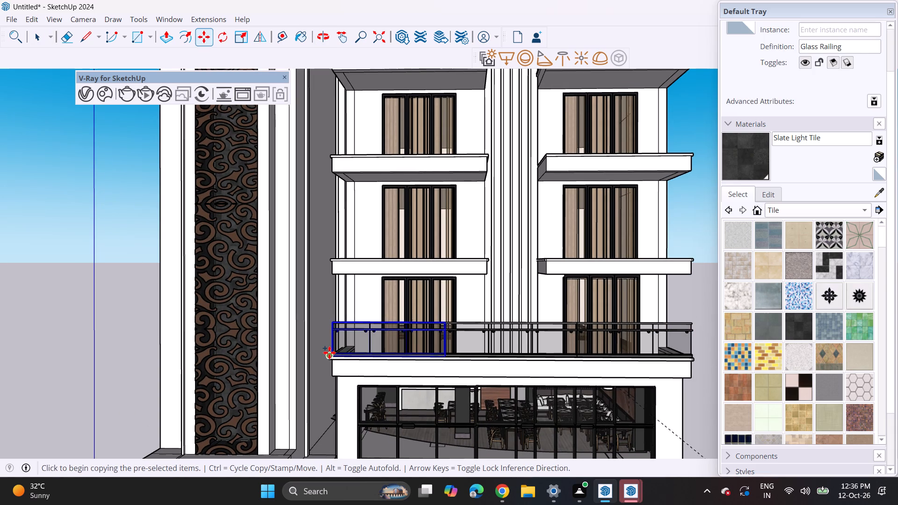
key(Escape)
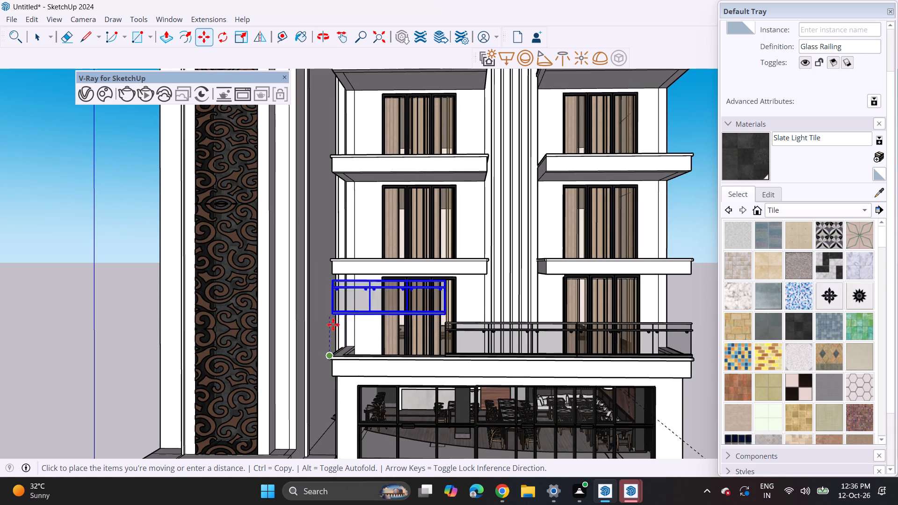
click(332, 357)
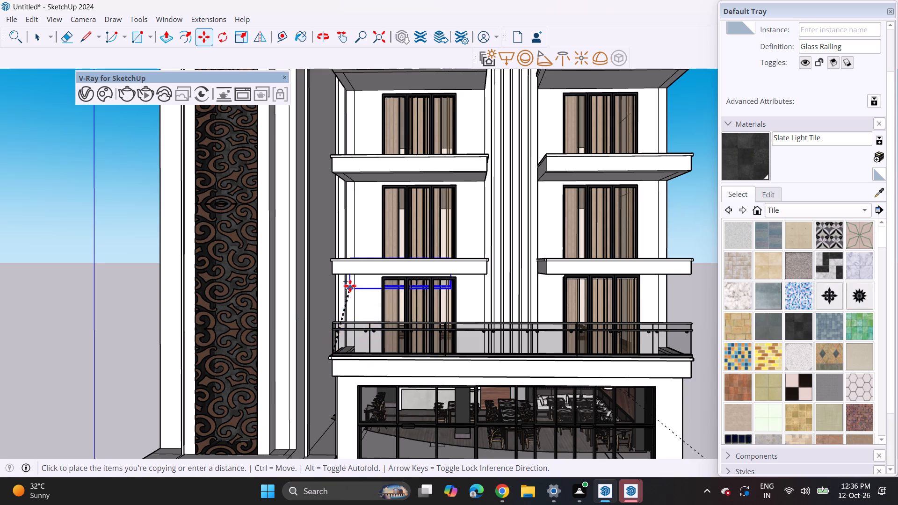
shift+middle_drag(350, 298, 352, 347)
scroll(343, 313, up, 3)
click(337, 316)
Scale the copied railing lengthwise to span the full front edge of the lowest left-hand upper balcony.
middle_drag(429, 311, 425, 322)
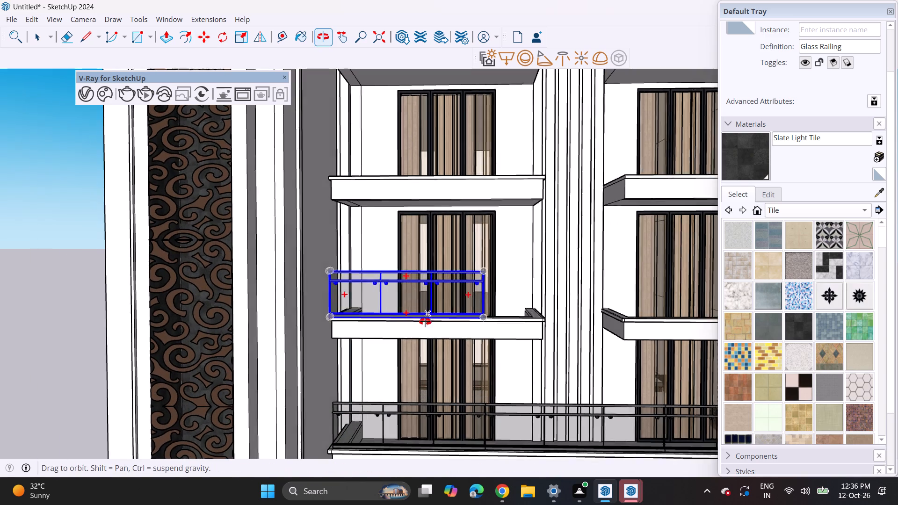
middle_drag(425, 322, 330, 380)
key(space)
click(401, 329)
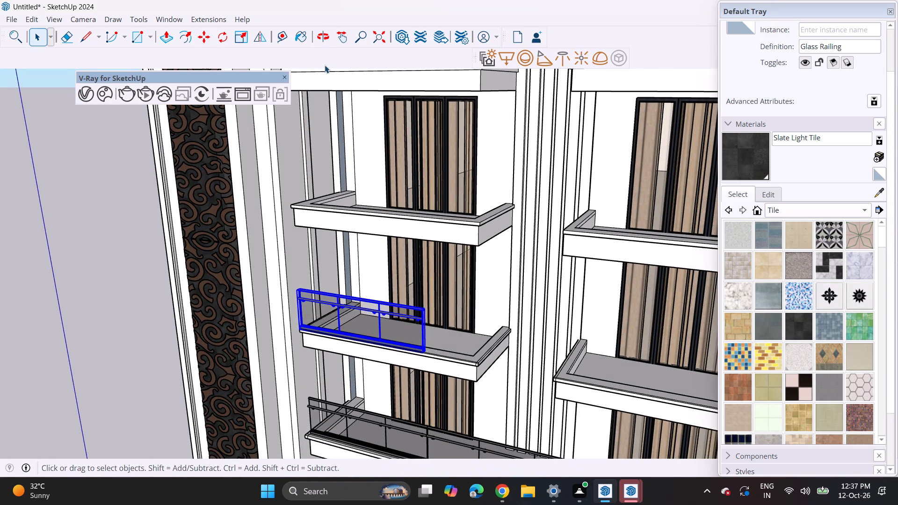
click(245, 39)
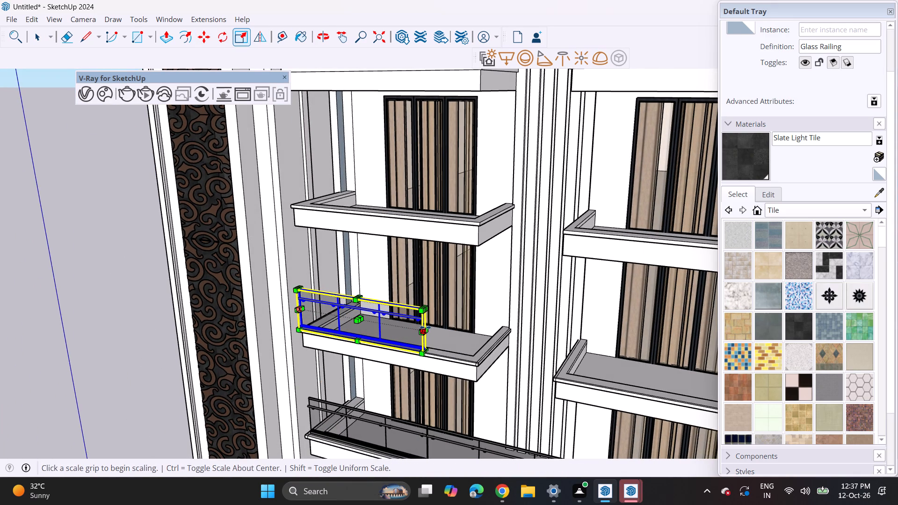
click(422, 326)
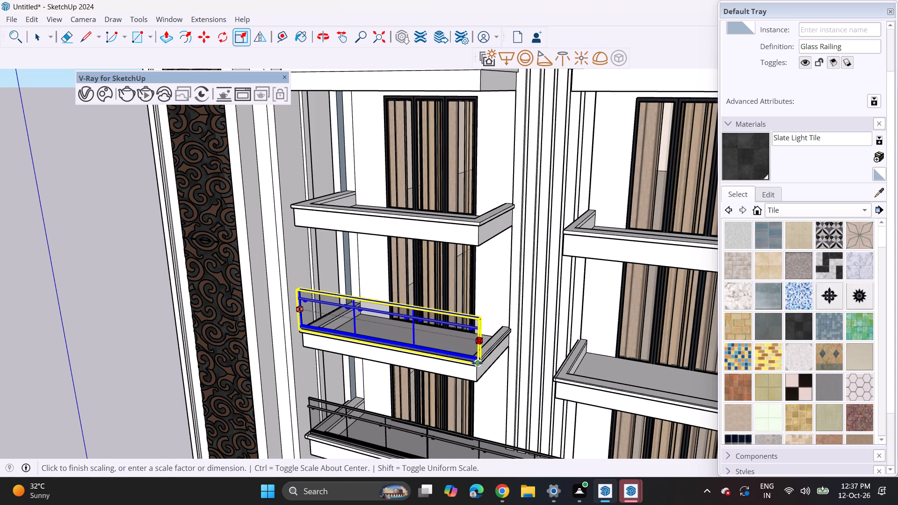
click(471, 363)
Copy the fitted railing up to each of the two higher left-hand balconies, aligned with their left front corners.
middle_drag(373, 355, 452, 306)
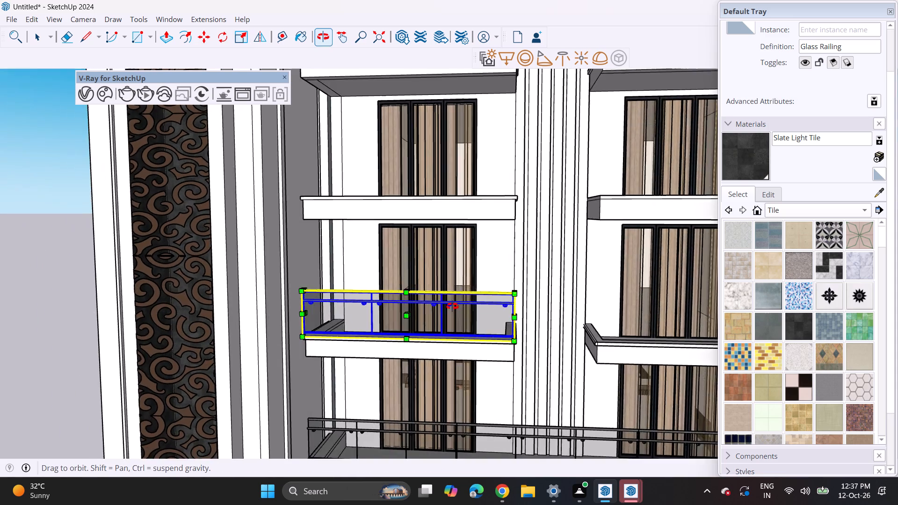
middle_drag(452, 306, 465, 300)
scroll(465, 300, down, 4)
middle_drag(459, 317, 463, 307)
key(space)
key(m)
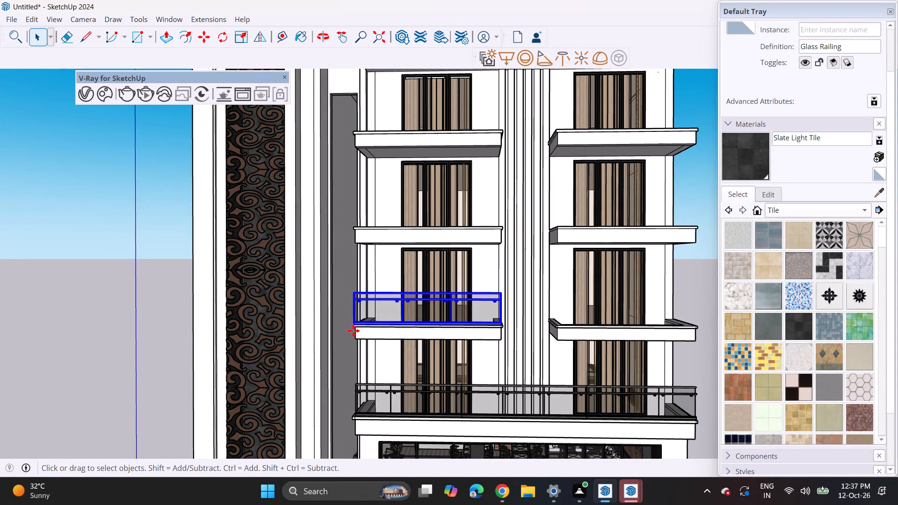
click(356, 326)
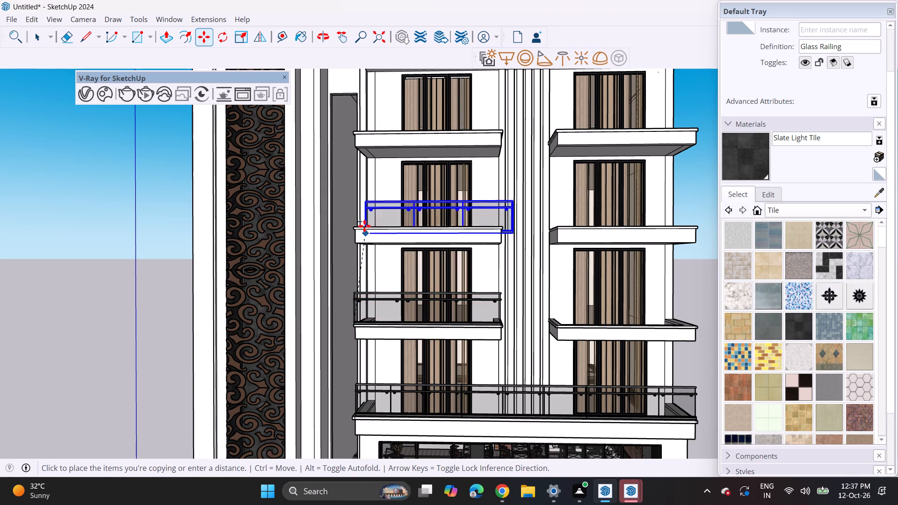
shift+middle_drag(364, 226, 356, 301)
click(352, 299)
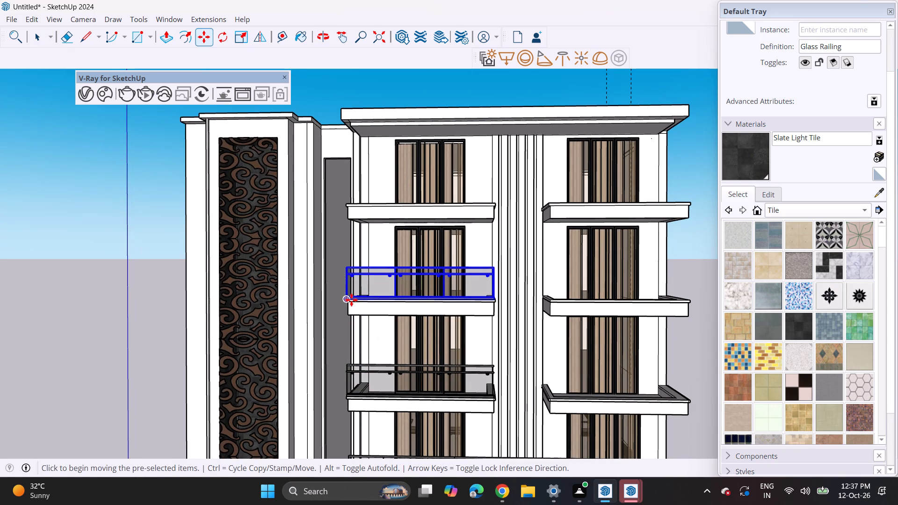
click(351, 300)
click(351, 201)
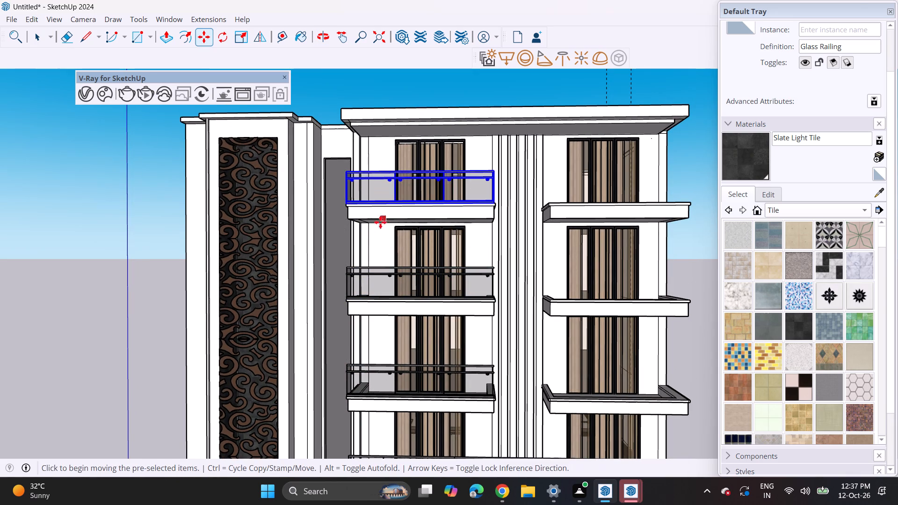
Copy the top left-hand railing across to the top right-hand balcony and down to the two right-hand balconies below it.
click(349, 205)
shift+middle_drag(505, 214, 380, 201)
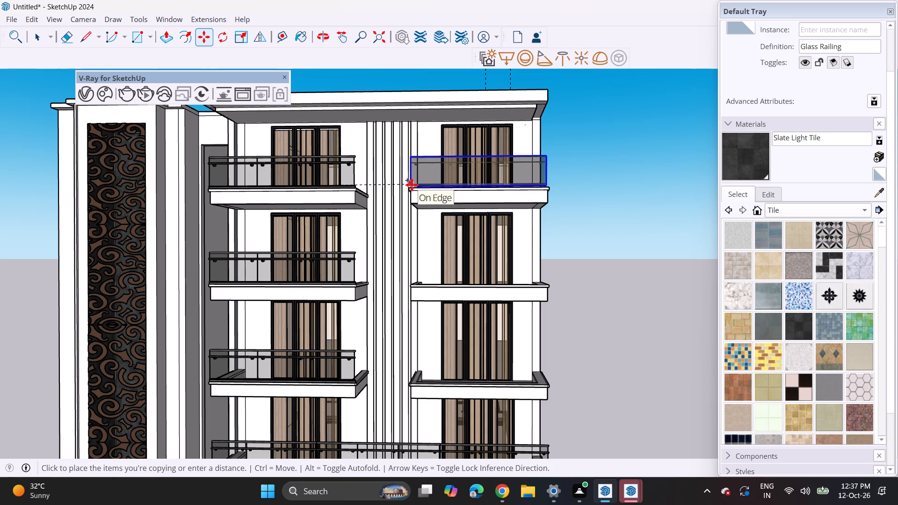
click(412, 185)
click(412, 185)
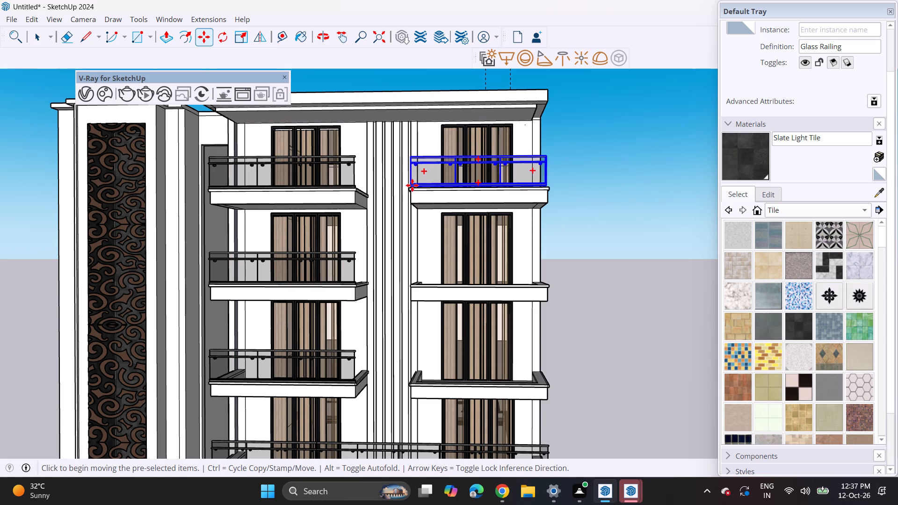
click(410, 295)
click(410, 281)
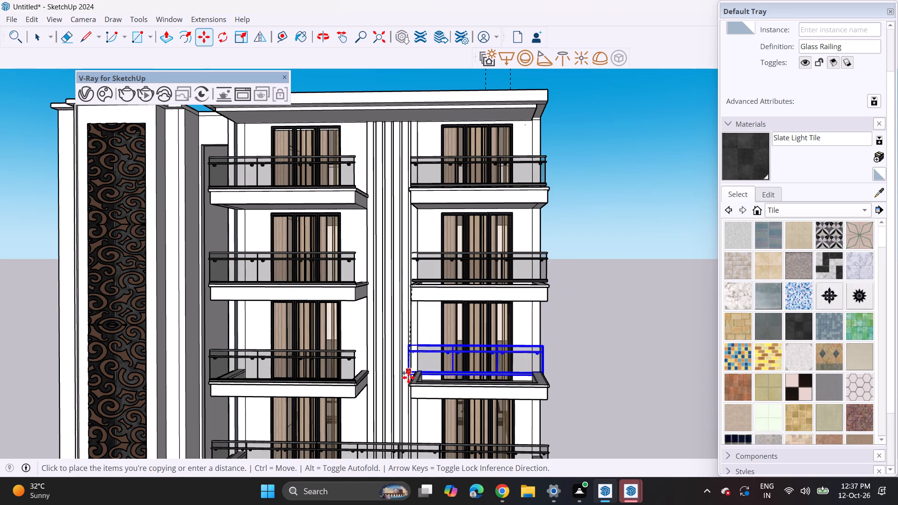
click(408, 377)
Scale the railing on the lowest right-hand upper balcony lengthwise to fit the balcony's front edge.
middle_drag(509, 383, 168, 411)
scroll(354, 405, up, 1)
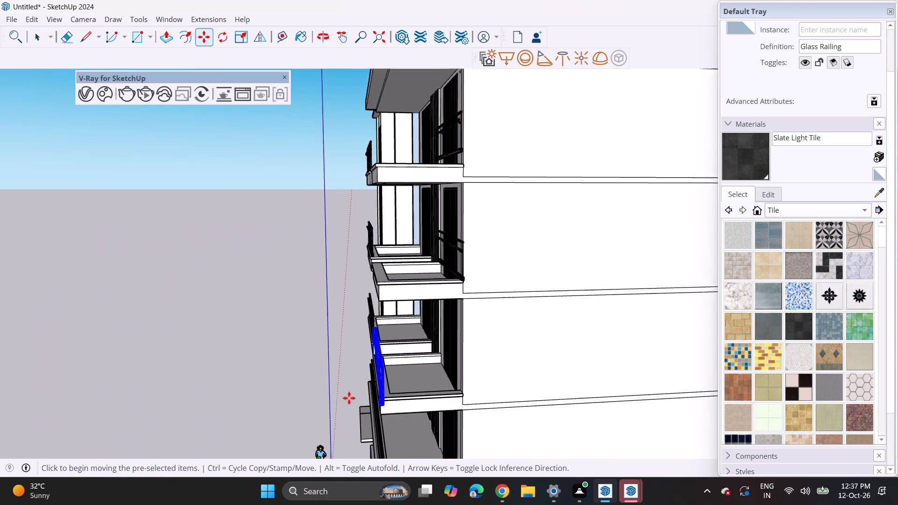
scroll(349, 398, up, 1)
click(243, 38)
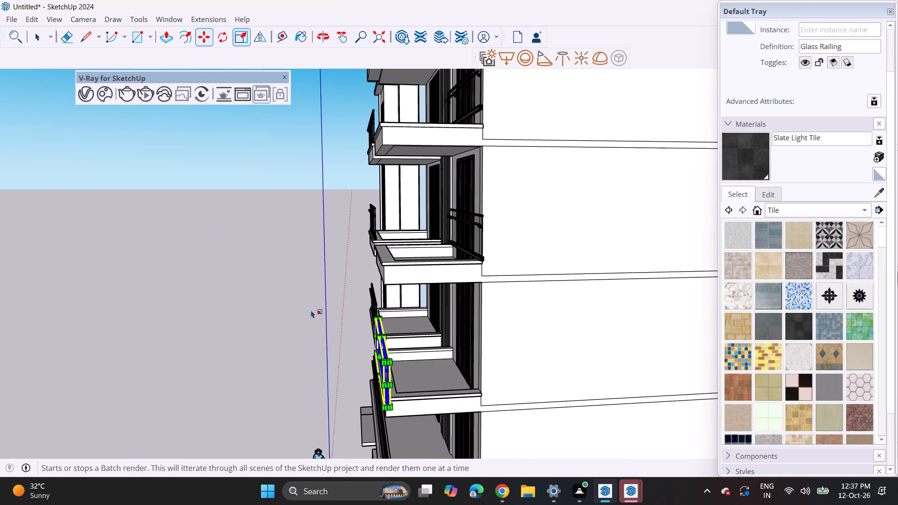
click(390, 387)
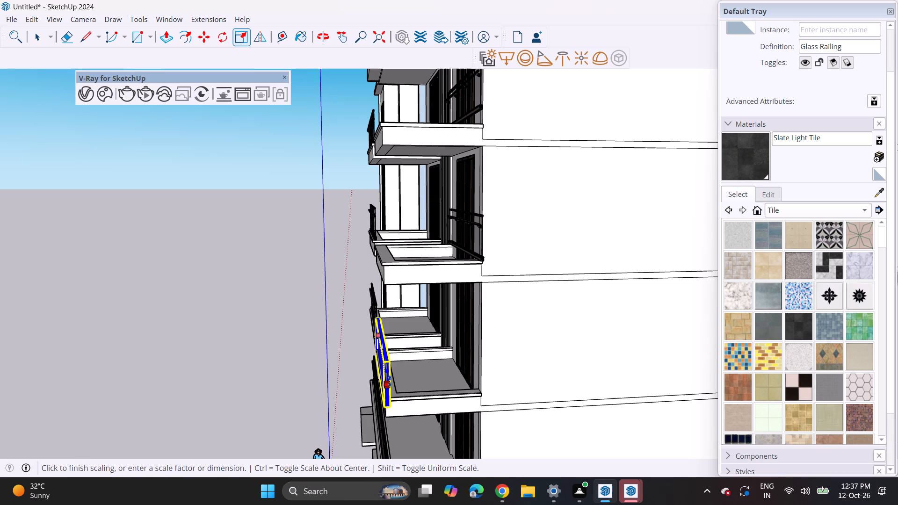
click(406, 396)
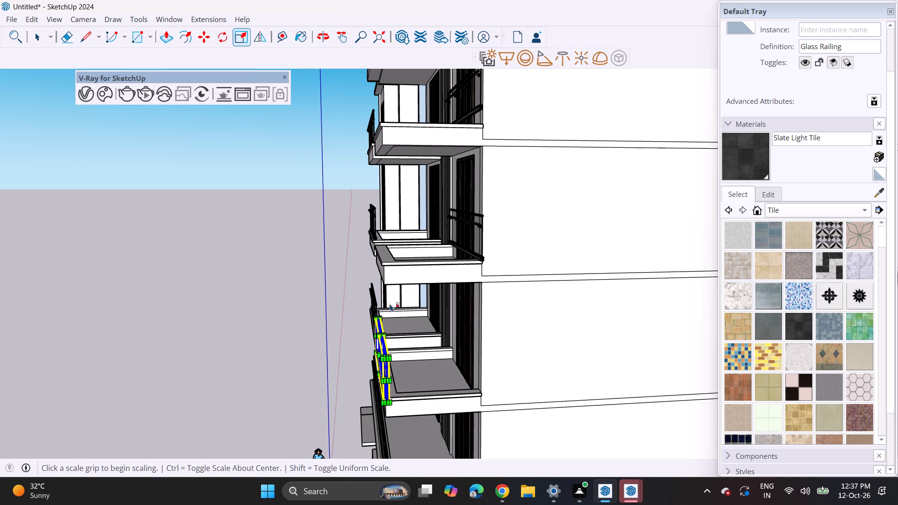
Move the middle right-hand balcony's railing out to the balcony's front edge and align it with the left front corner.
middle_drag(373, 261, 523, 295)
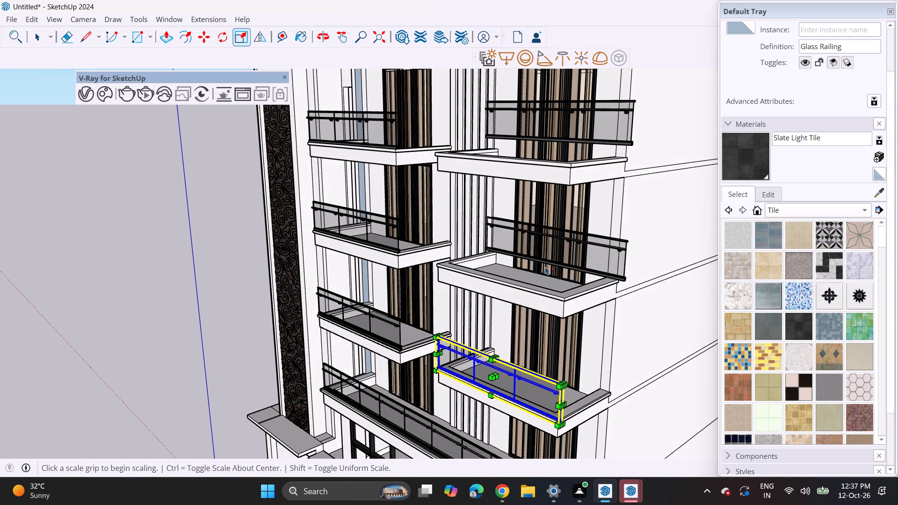
middle_drag(542, 267, 508, 290)
key(space)
click(591, 296)
scroll(587, 298, up, 5)
drag(596, 302, 594, 307)
click(595, 305)
key(m)
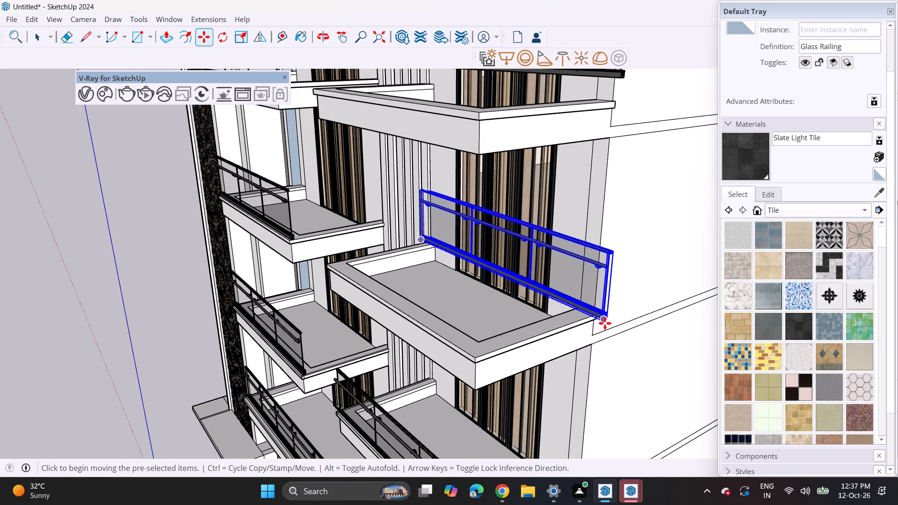
click(605, 323)
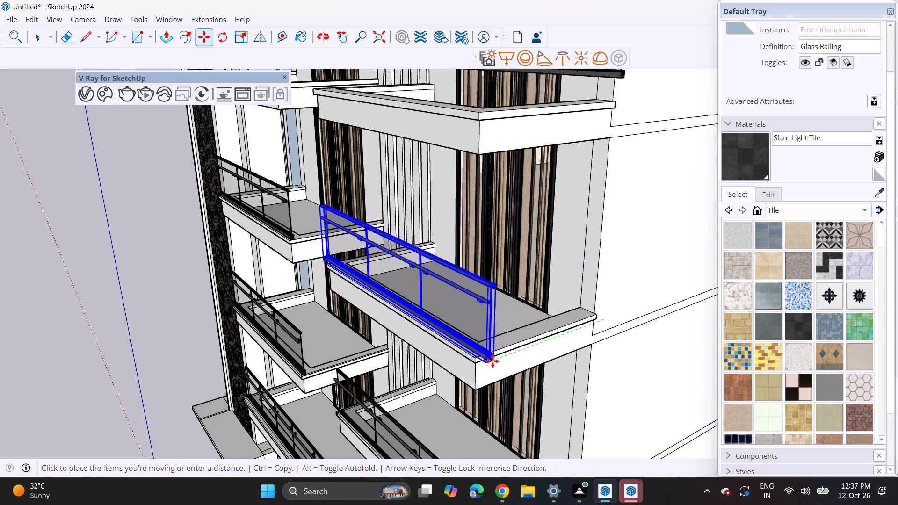
click(486, 366)
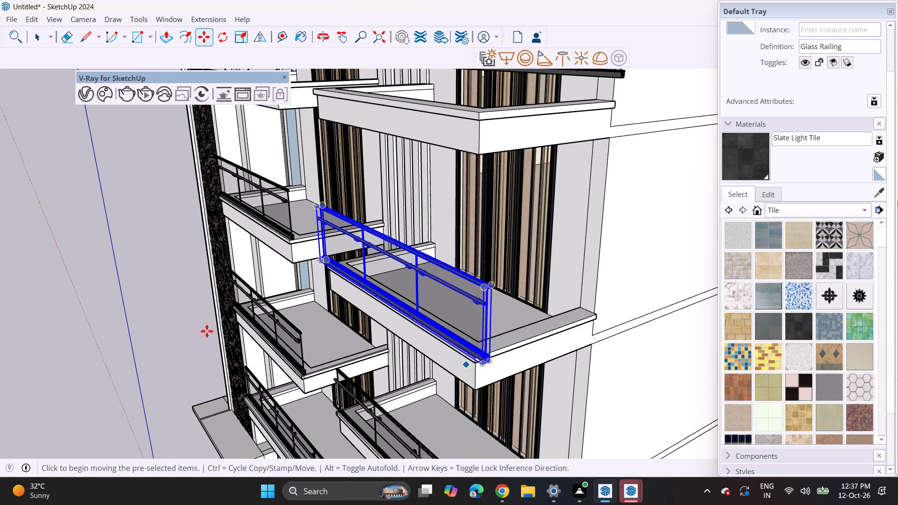
middle_drag(200, 321, 444, 305)
click(515, 260)
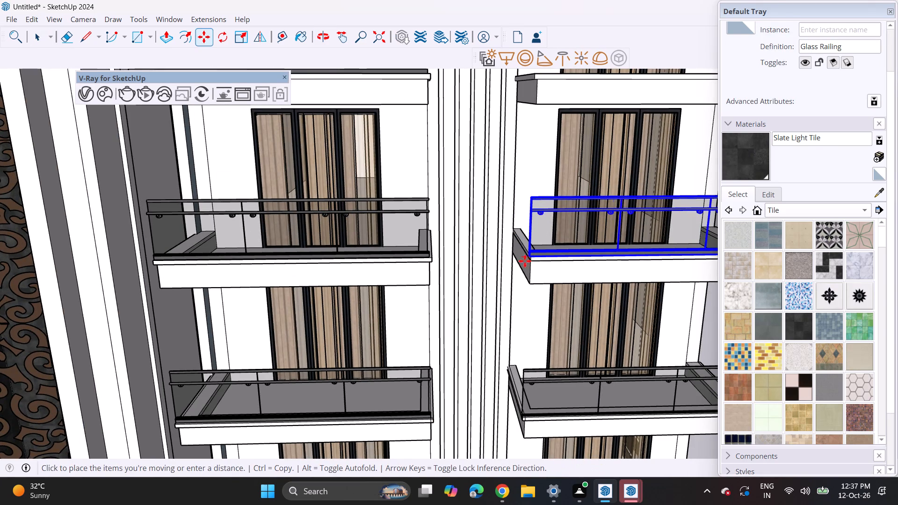
click(526, 261)
Scale the middle right-hand balcony's railing lengthwise so its far end meets the balcony's front corner.
middle_drag(557, 280, 288, 295)
middle_drag(346, 281, 165, 280)
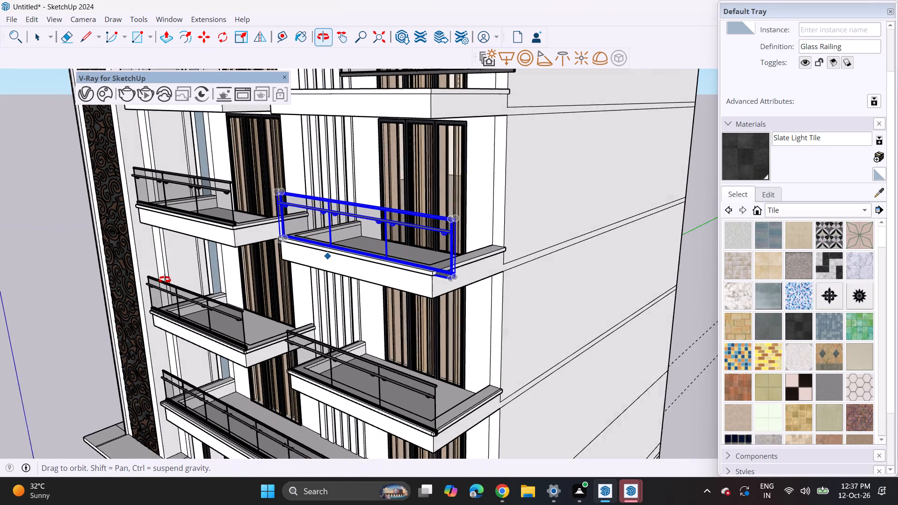
middle_drag(165, 280, 164, 280)
middle_drag(332, 278, 282, 285)
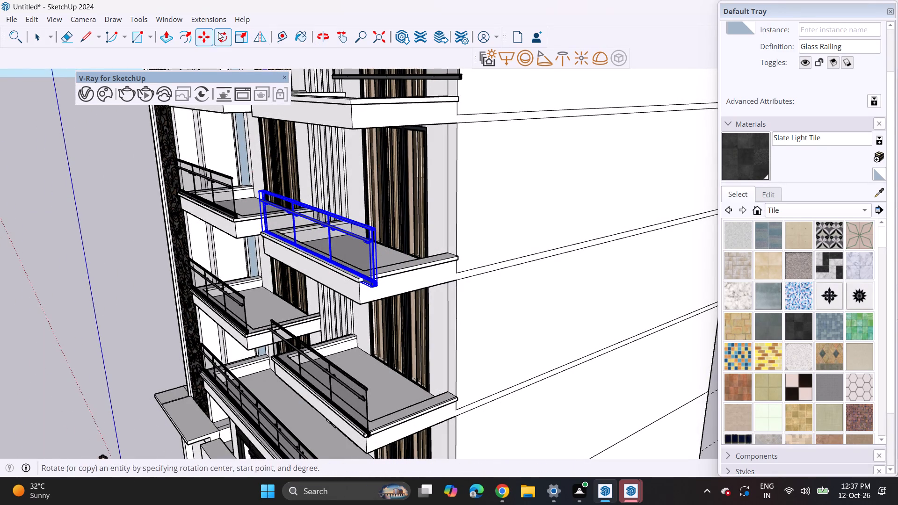
drag(244, 37, 253, 40)
click(240, 39)
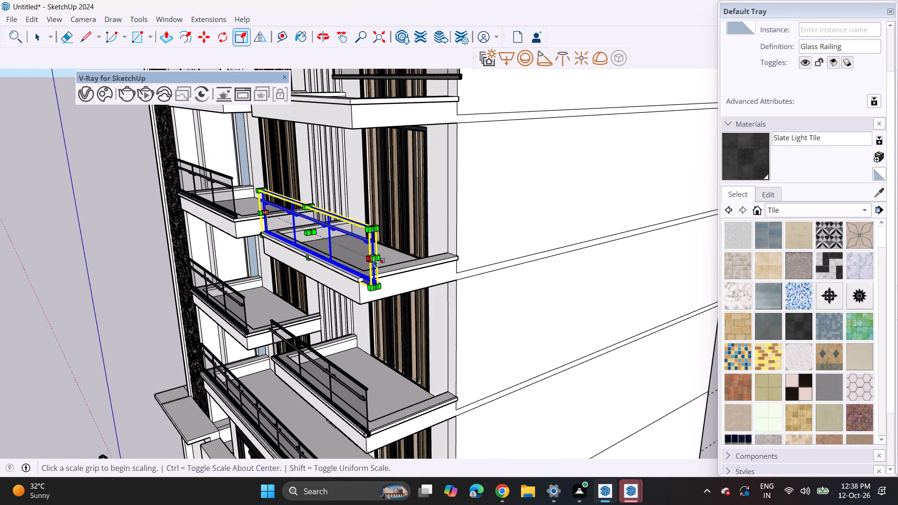
click(377, 258)
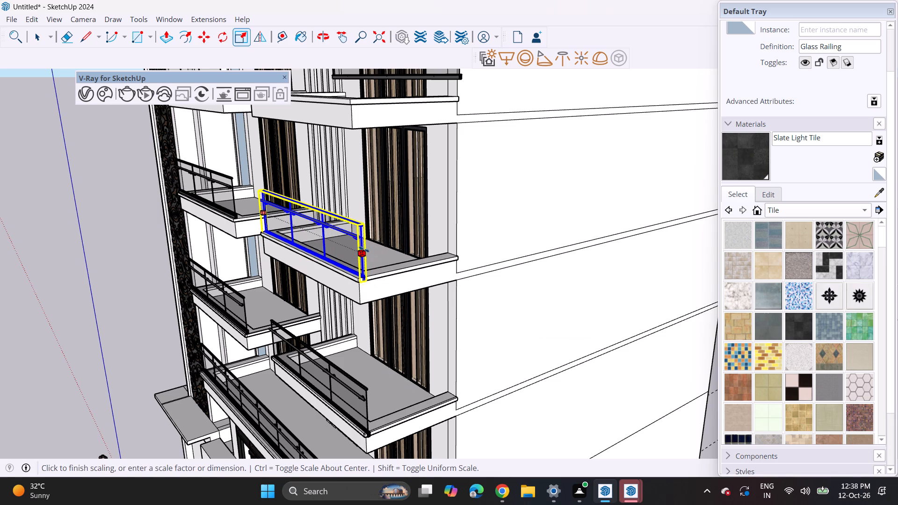
click(364, 249)
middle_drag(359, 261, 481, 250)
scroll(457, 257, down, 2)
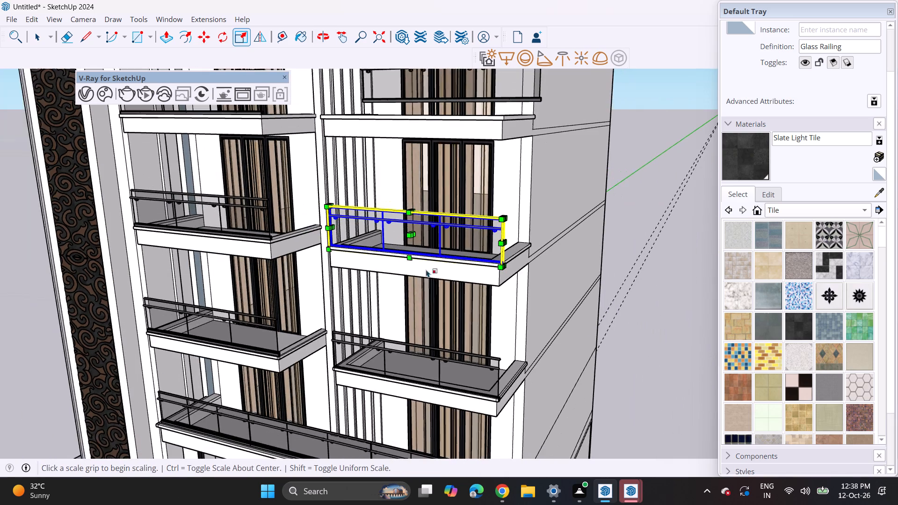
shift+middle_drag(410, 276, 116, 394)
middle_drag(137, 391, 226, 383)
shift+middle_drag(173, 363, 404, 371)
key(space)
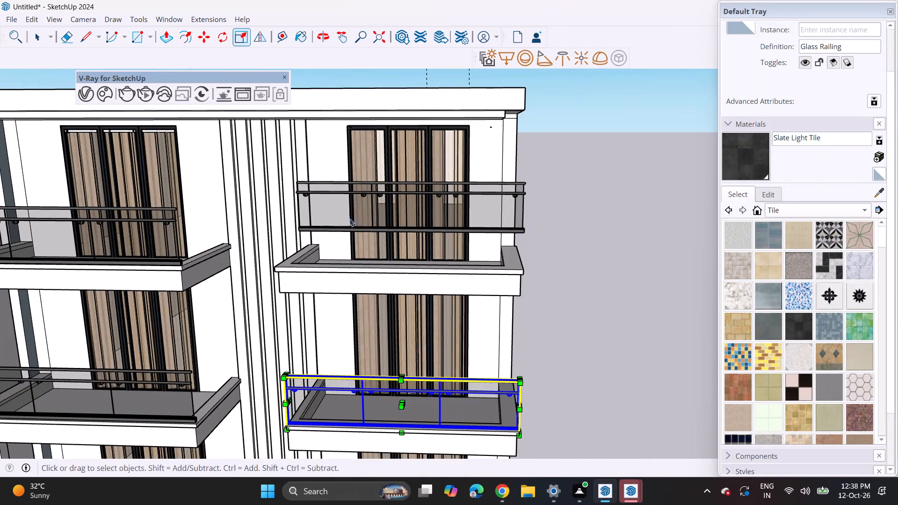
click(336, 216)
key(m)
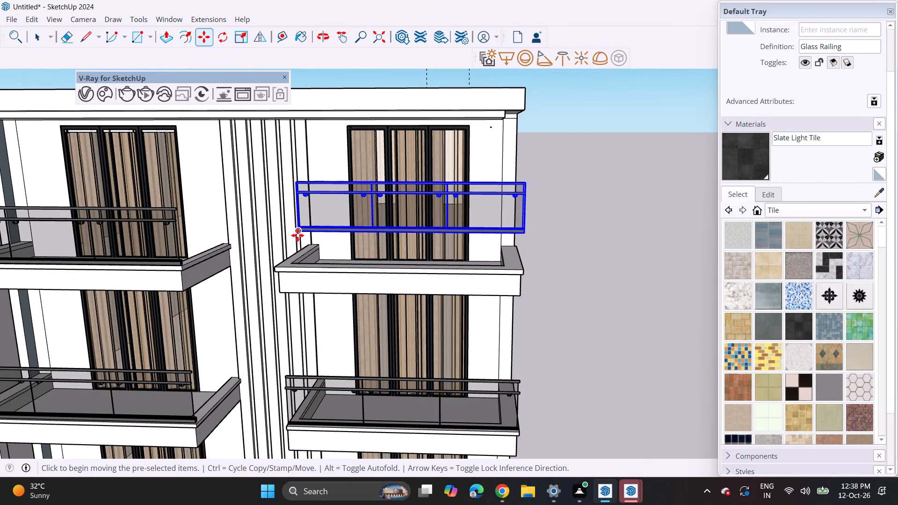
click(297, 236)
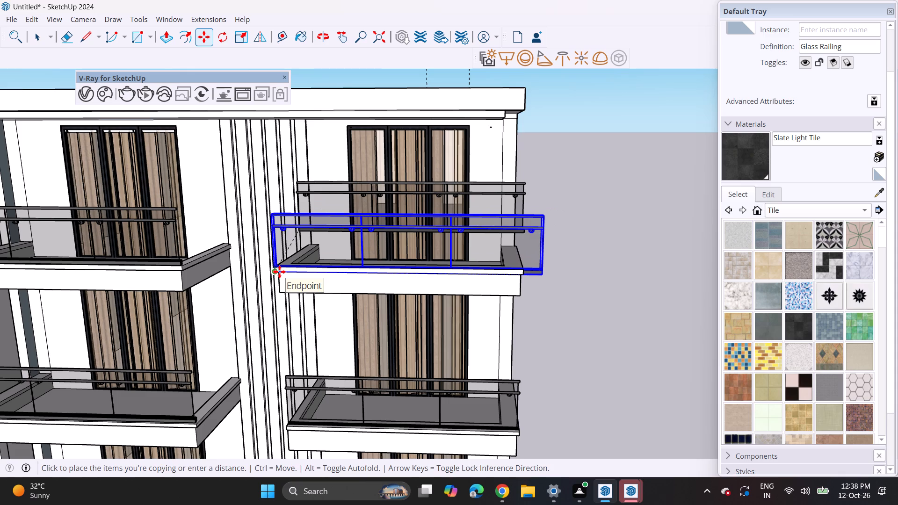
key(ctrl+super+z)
Move the top right-hand balcony's railing down onto the balcony's front edge, aligned with its left front corner.
key(space)
click(323, 224)
key(n)
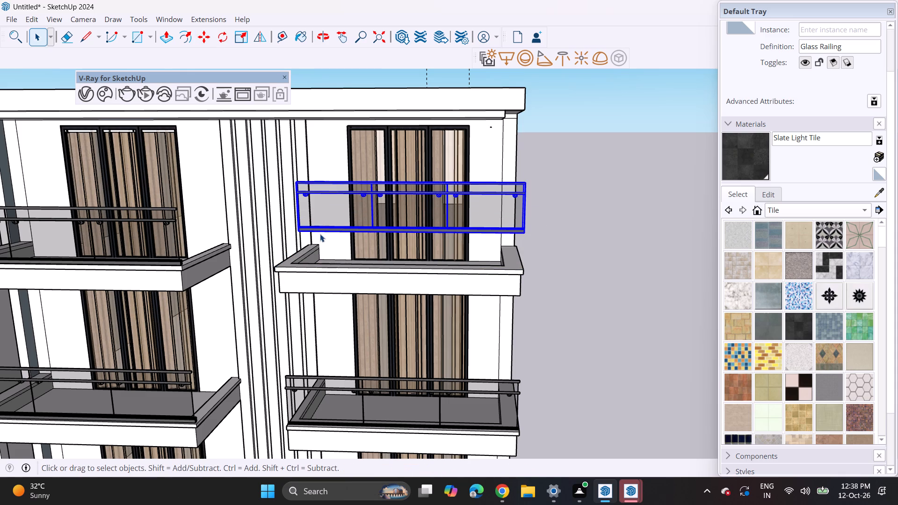
key(m)
click(300, 231)
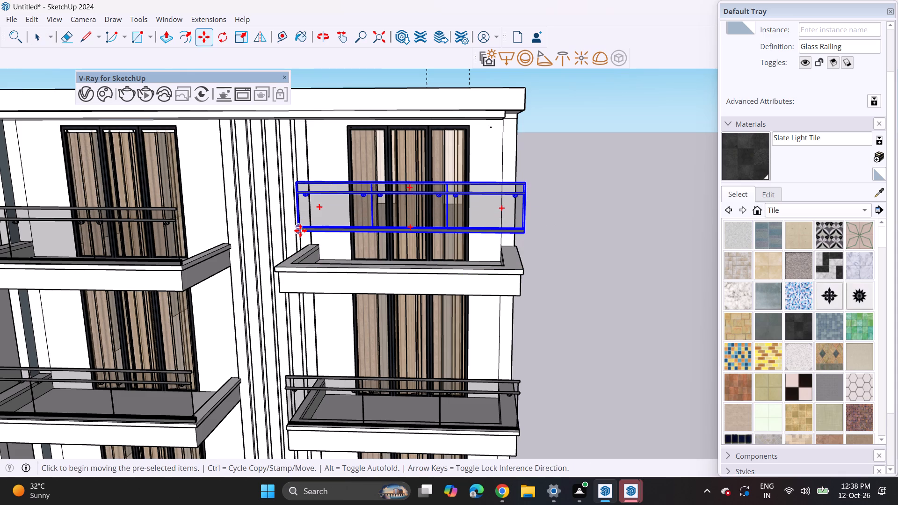
click(278, 265)
middle_drag(427, 296, 315, 309)
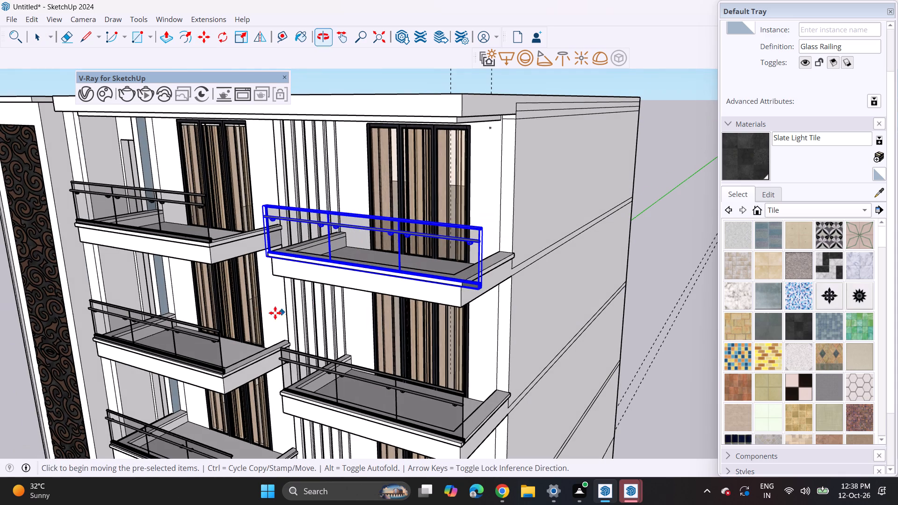
click(264, 262)
click(267, 255)
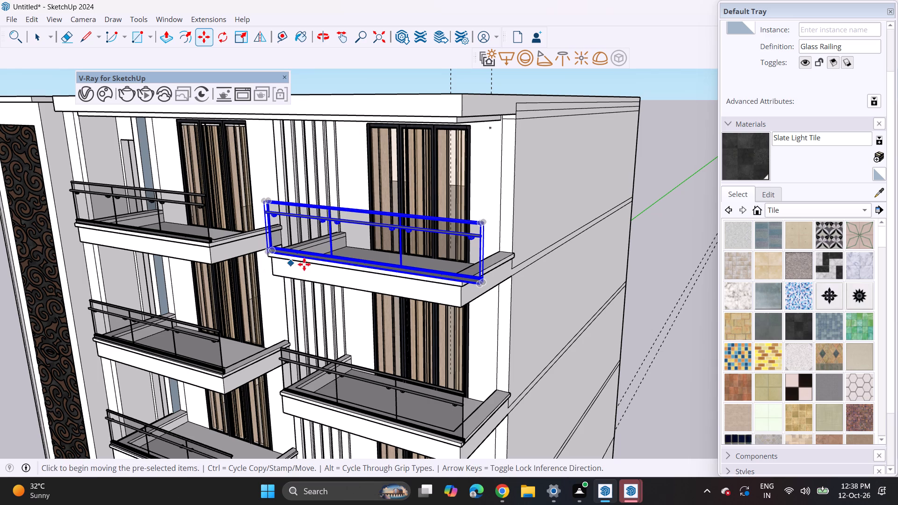
Scale the top right-hand balcony's railing lengthwise to fit the balcony's front edge.
click(239, 39)
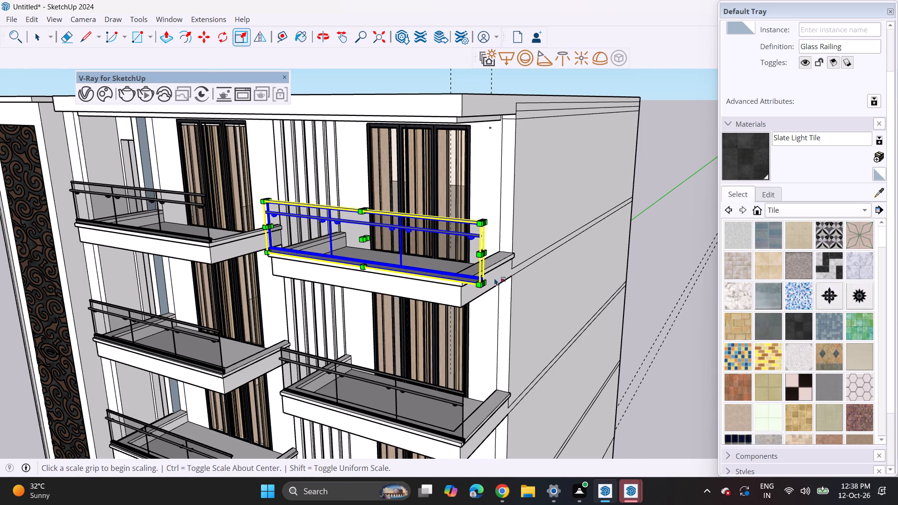
click(485, 256)
click(459, 287)
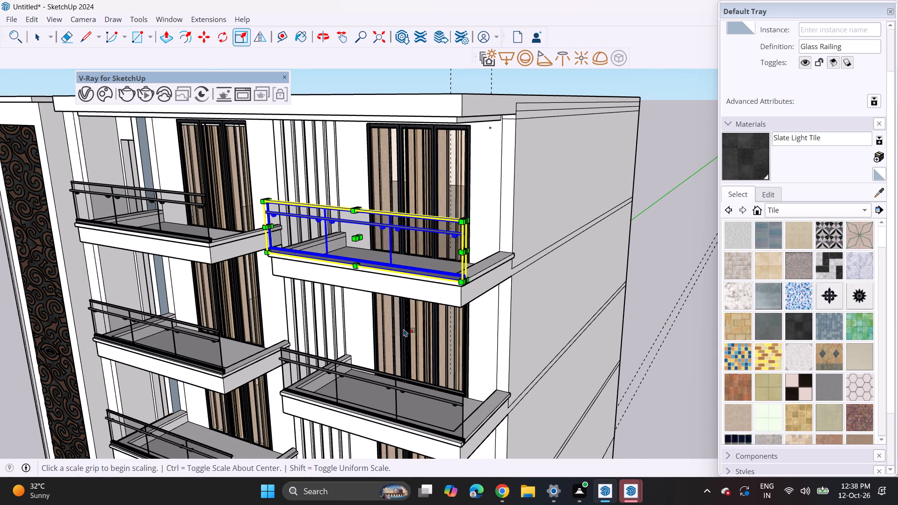
Deselect the railing and examine the whole front elevation, from the top balconies down to the ground-floor café front.
middle_drag(404, 329, 482, 308)
scroll(478, 296, down, 5)
middle_drag(447, 348, 465, 313)
key(space)
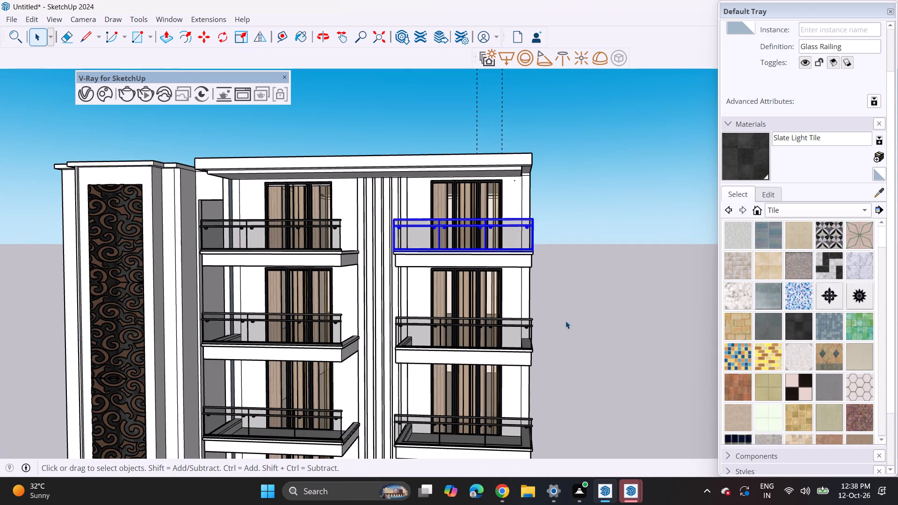
click(565, 321)
scroll(394, 385, down, 4)
middle_click(434, 339)
middle_drag(390, 385, 427, 327)
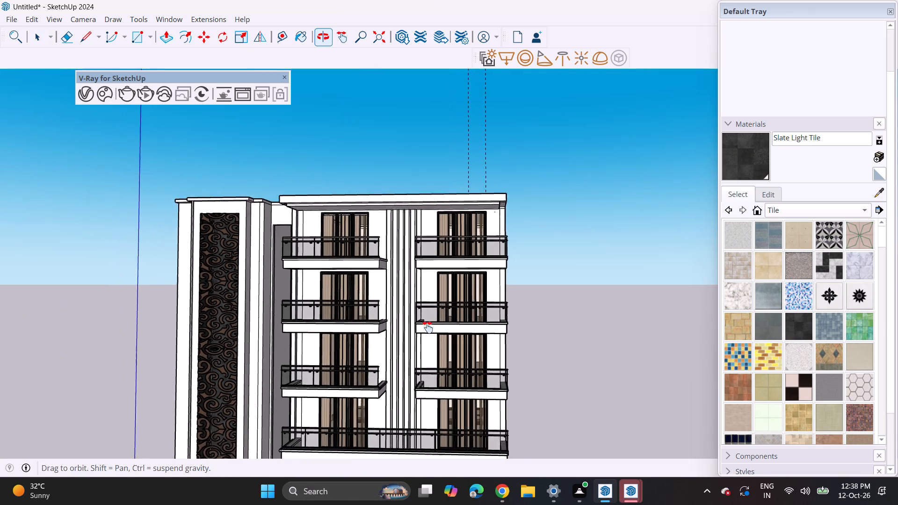
middle_drag(427, 327, 440, 315)
middle_drag(429, 332, 466, 317)
shift+middle_drag(439, 330, 466, 288)
middle_drag(464, 290, 437, 312)
scroll(436, 313, down, 1)
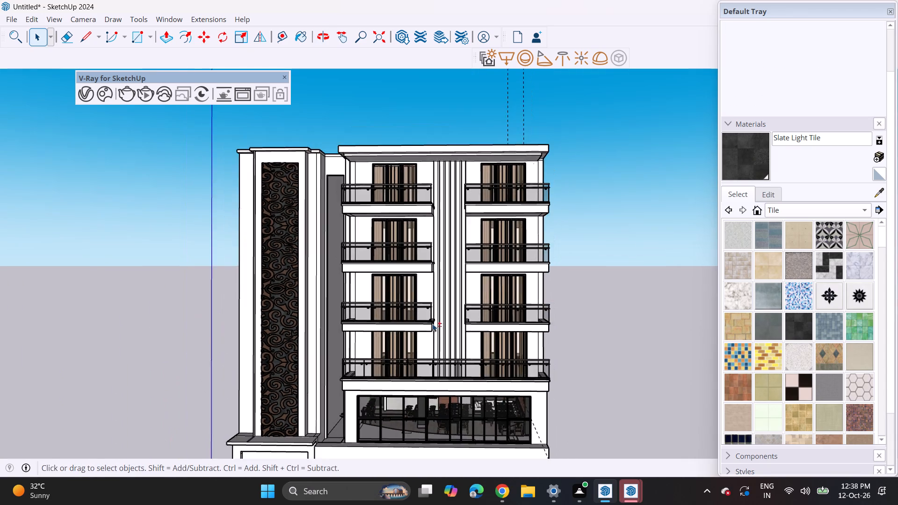
scroll(432, 324, down, 2)
shift+middle_drag(415, 349, 427, 290)
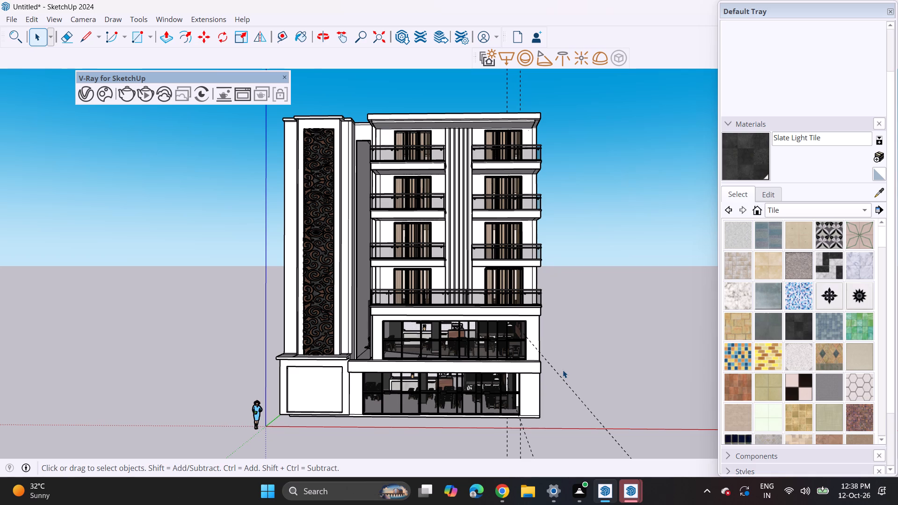
Push/Pull the side face of the ledge between the two café fronts outward past the building's right side wall.
scroll(563, 370, up, 2)
middle_drag(539, 382, 453, 450)
scroll(523, 394, up, 6)
middle_drag(523, 394, 455, 379)
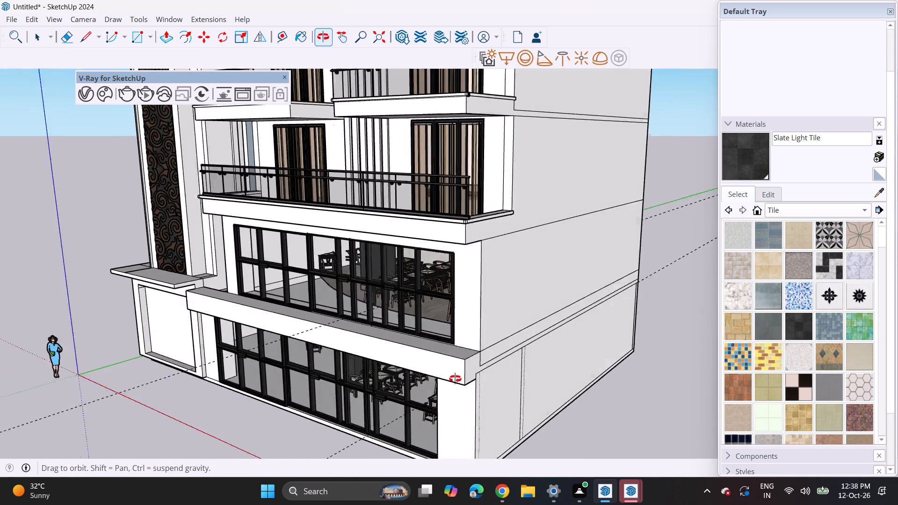
middle_drag(455, 379, 436, 379)
click(162, 29)
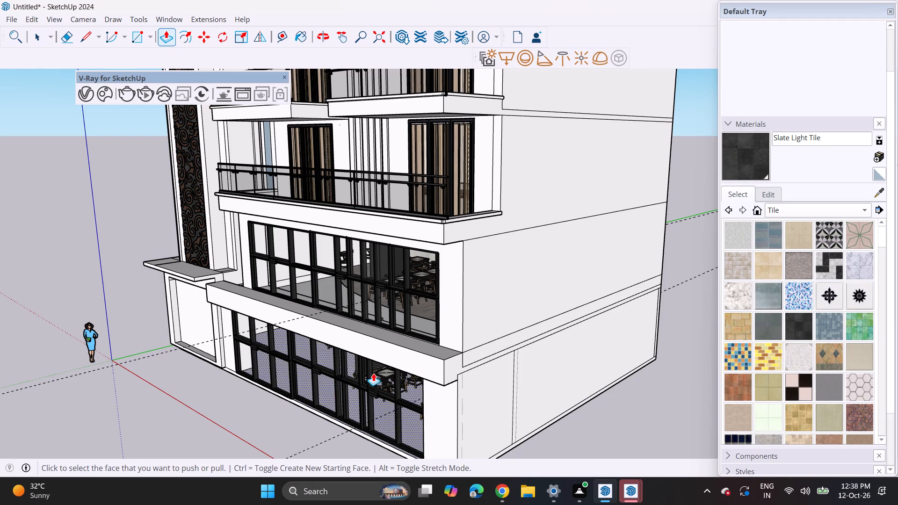
click(453, 367)
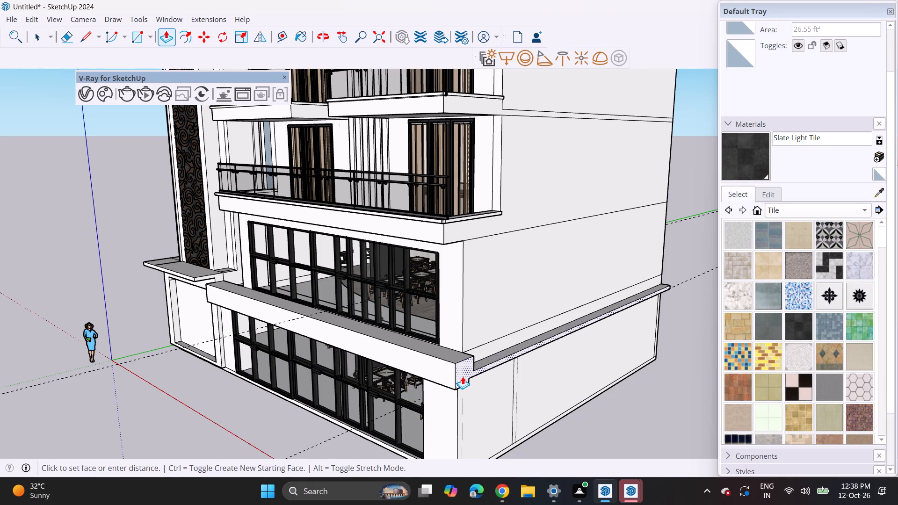
click(463, 376)
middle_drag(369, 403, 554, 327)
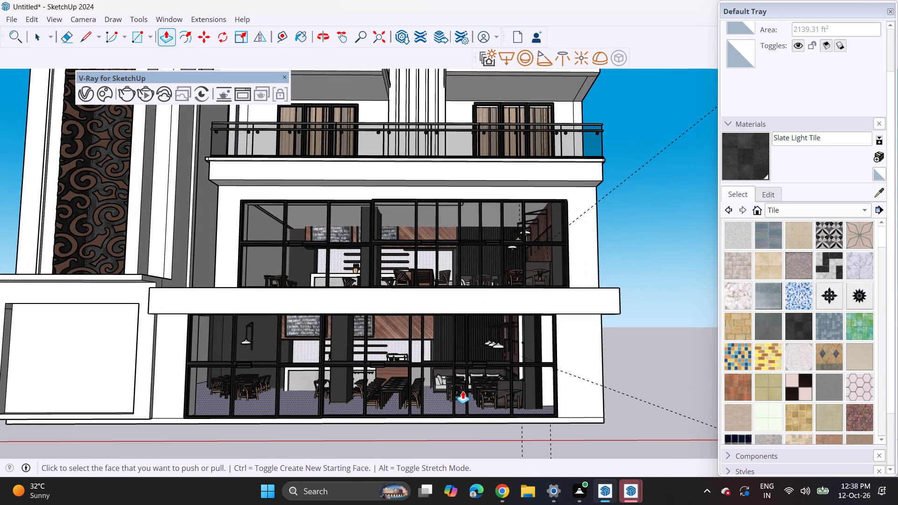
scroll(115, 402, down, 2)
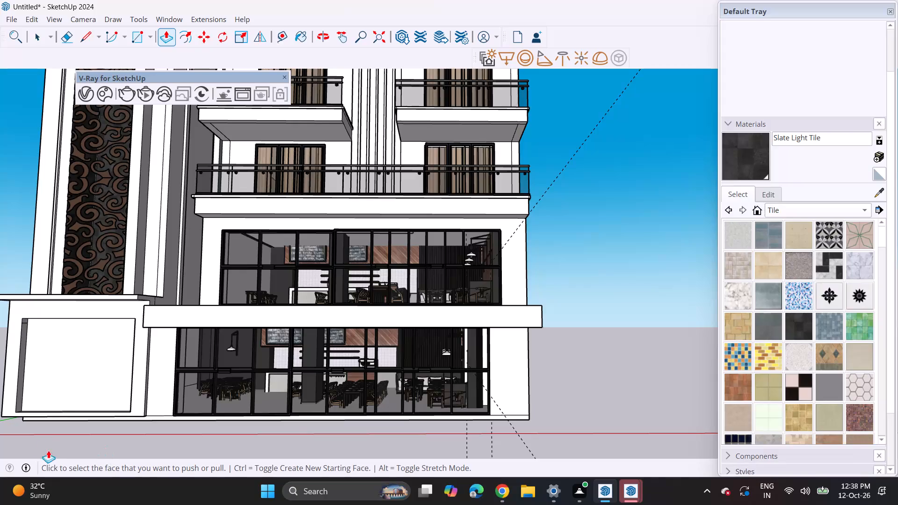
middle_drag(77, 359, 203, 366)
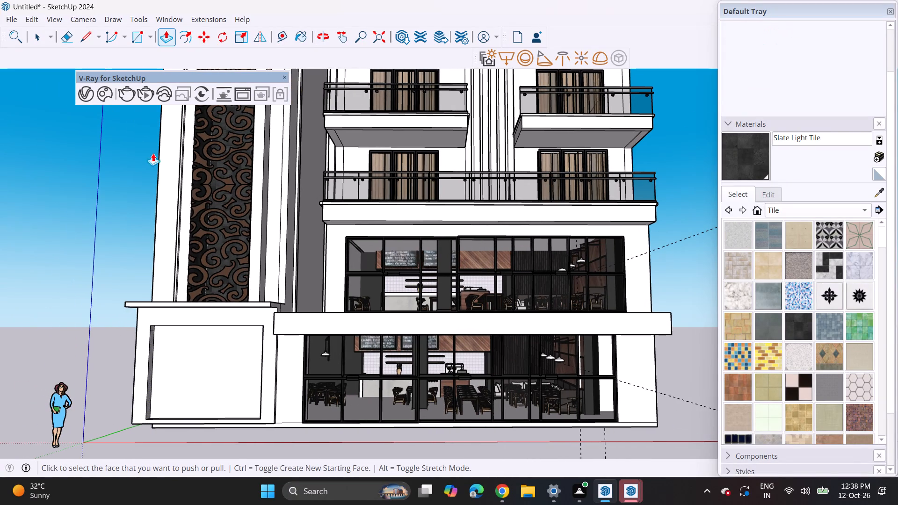
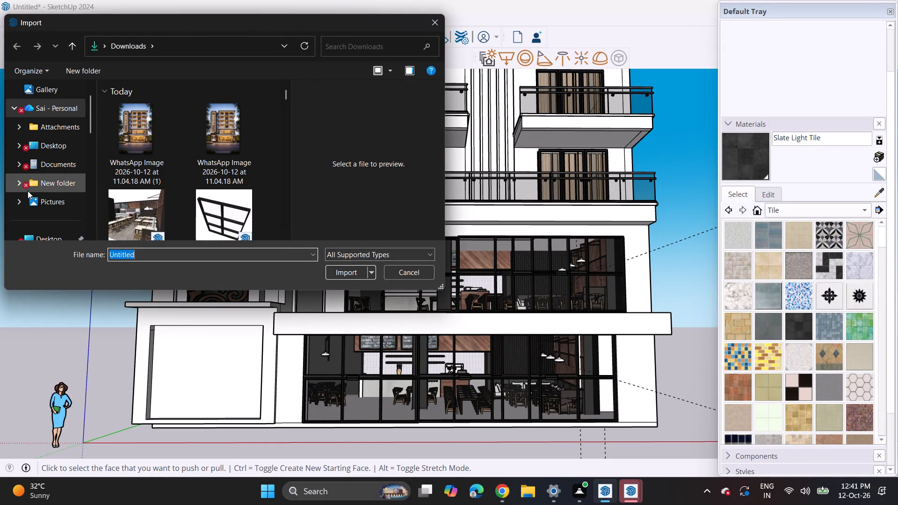
Import the "steam" model from Downloads and place it in open space beside the building.
scroll(29, 190, down, 1)
click(34, 220)
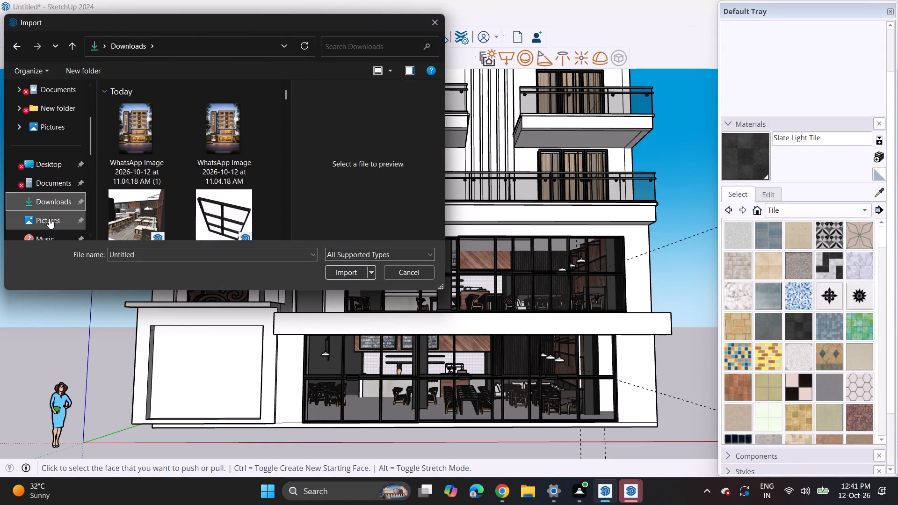
scroll(183, 169, down, 4)
click(151, 178)
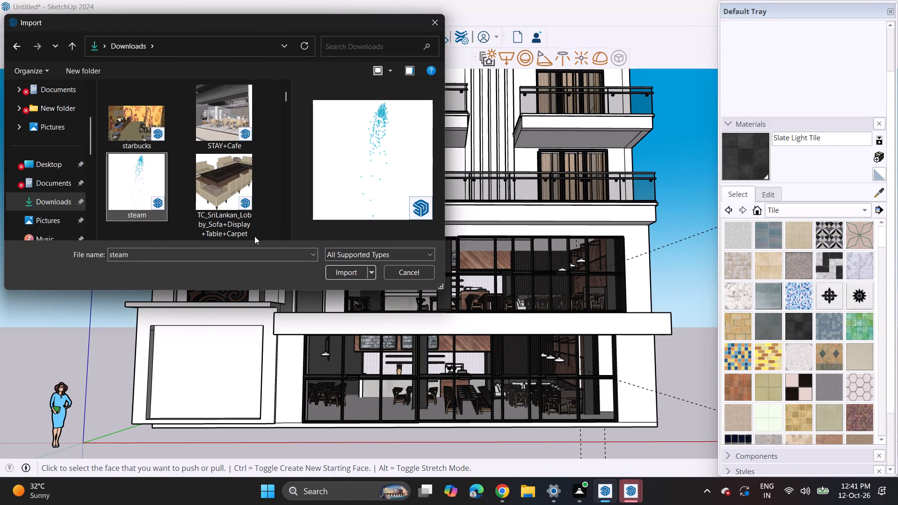
click(336, 274)
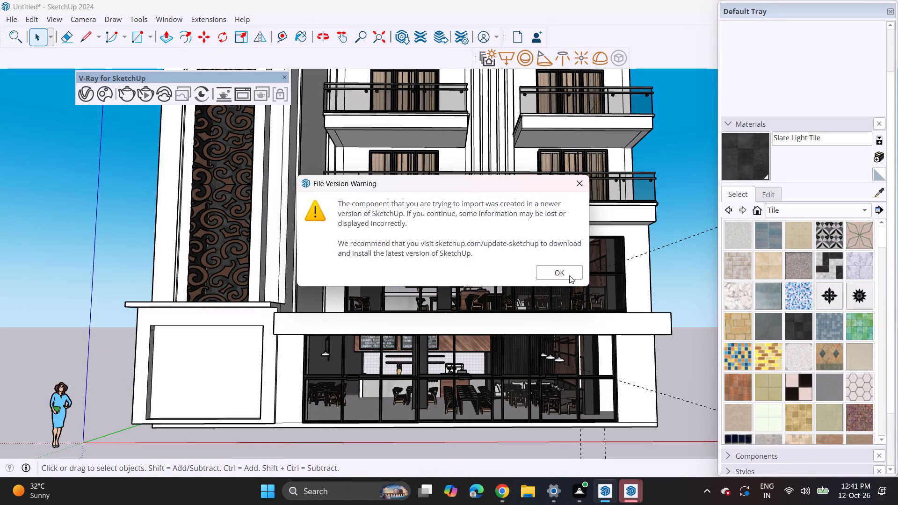
click(569, 275)
scroll(310, 314, down, 4)
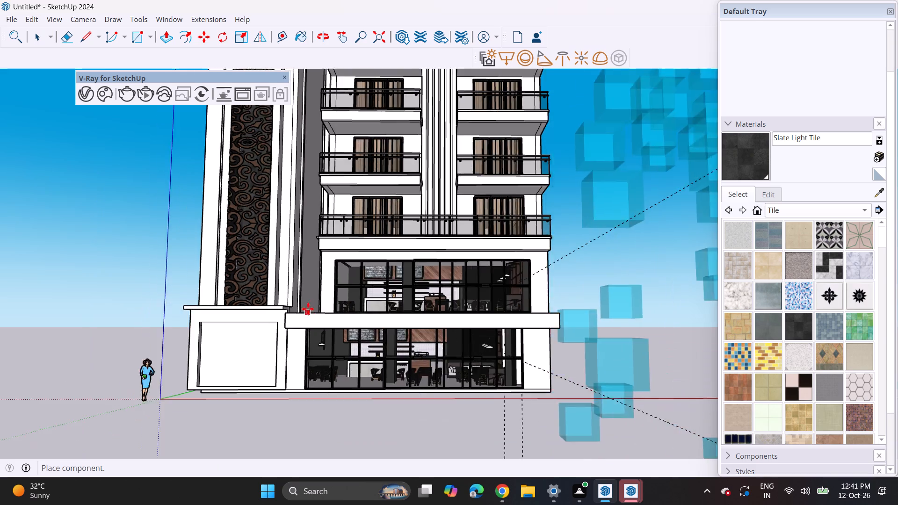
scroll(308, 309, down, 11)
scroll(315, 291, down, 13)
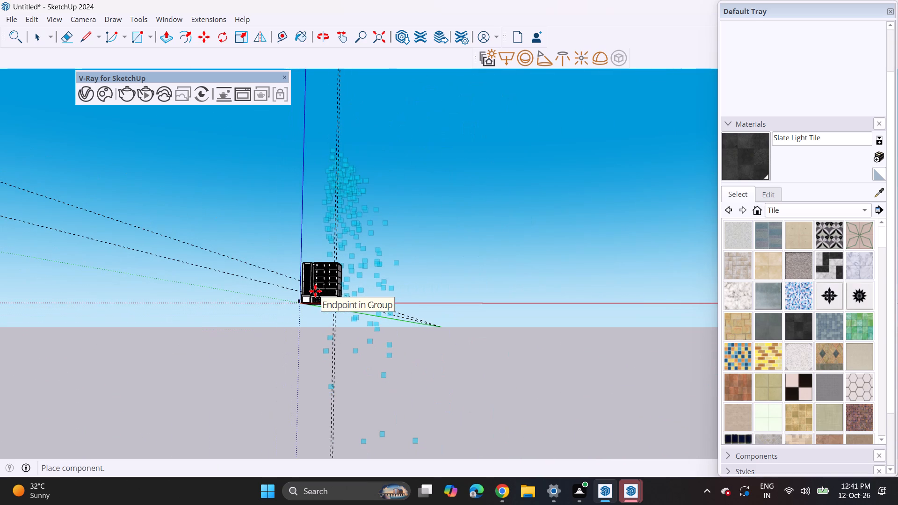
scroll(317, 289, down, 3)
click(444, 262)
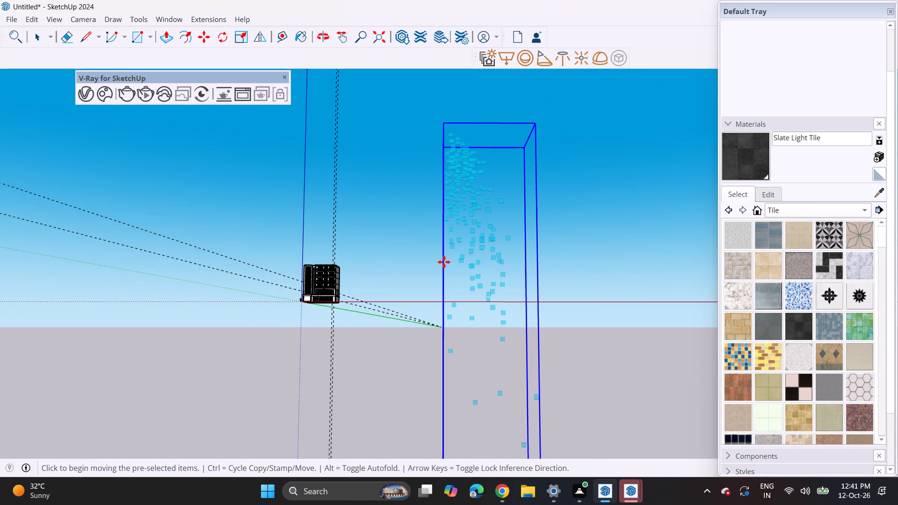
Scale the steam component down uniformly from its lower corner in two passes.
click(245, 40)
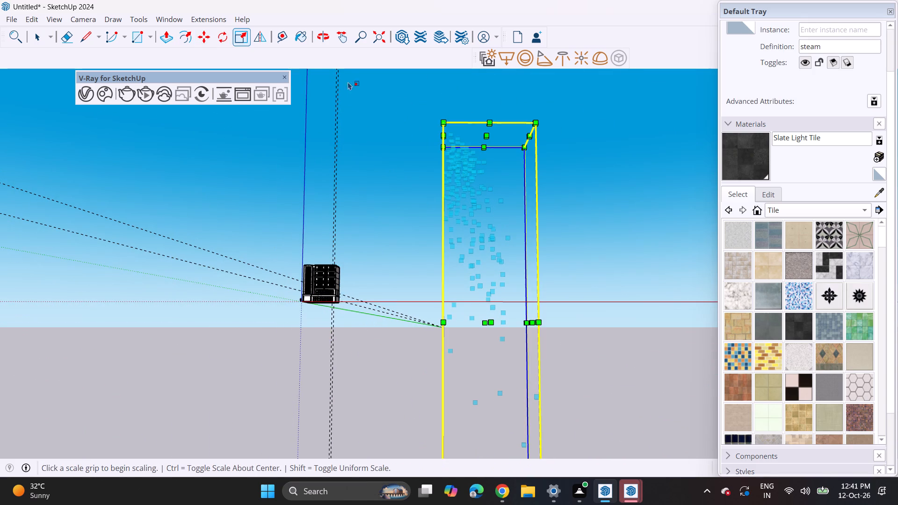
scroll(424, 128, down, 3)
click(519, 439)
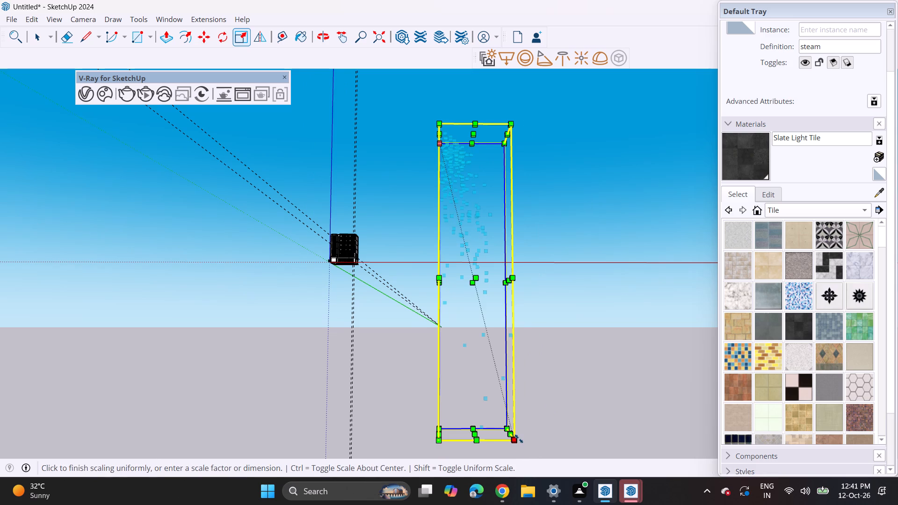
click(442, 157)
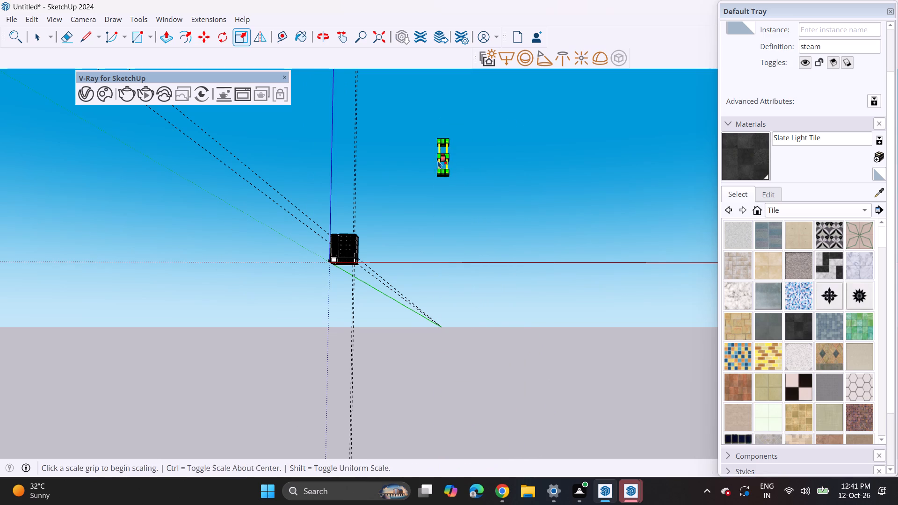
middle_drag(419, 151, 449, 250)
scroll(441, 108, up, 4)
scroll(437, 149, up, 9)
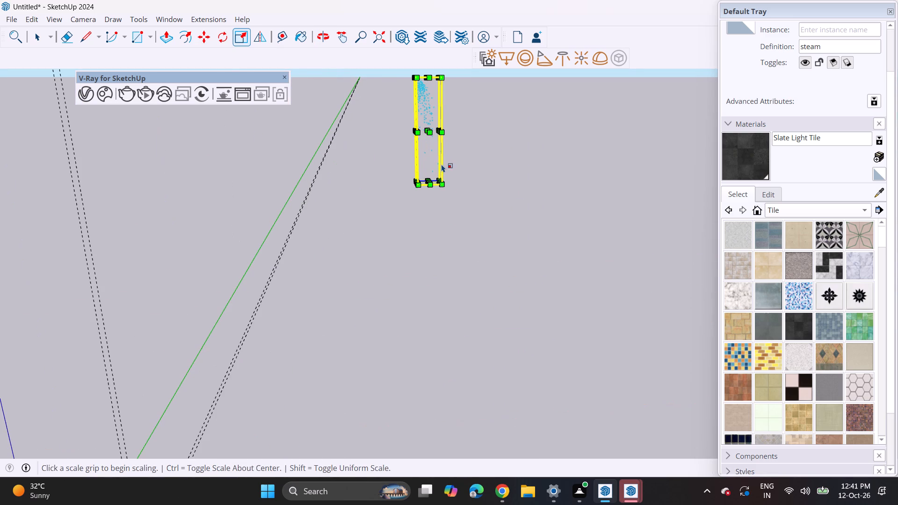
click(442, 185)
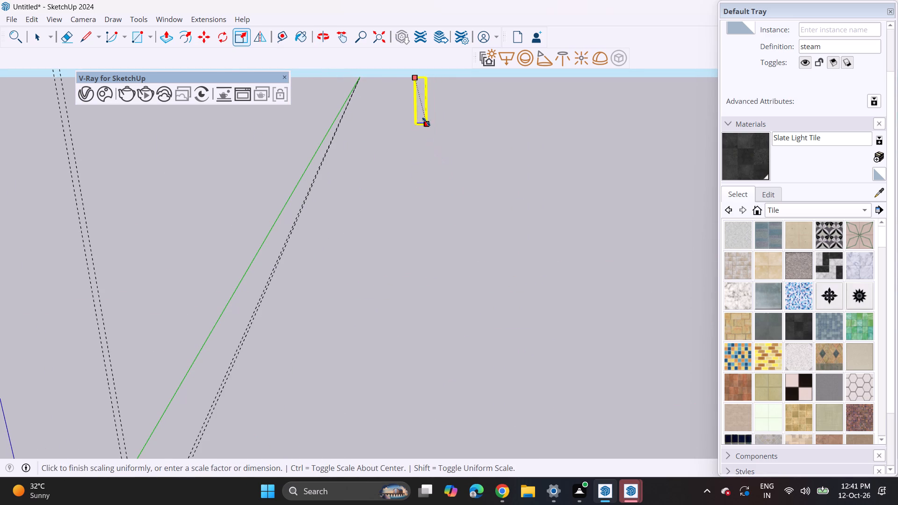
click(433, 140)
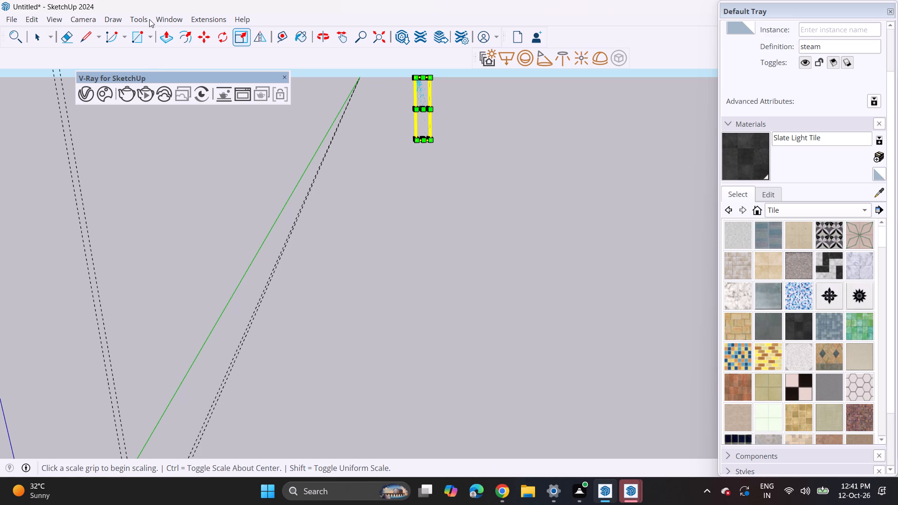
Move the steam component to the upper left corner of the recessed panel at the tower's base.
click(202, 29)
drag(418, 79, 416, 85)
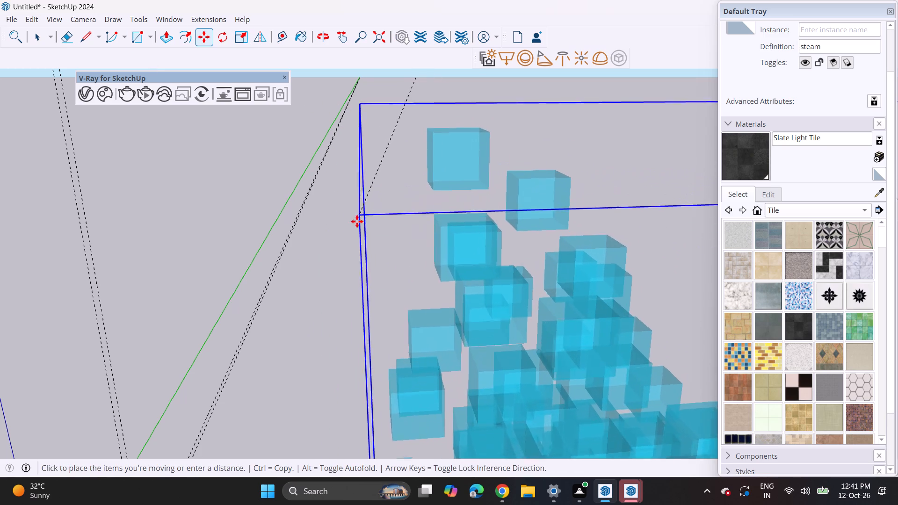
scroll(350, 230, down, 9)
shift+middle_drag(221, 361, 471, 146)
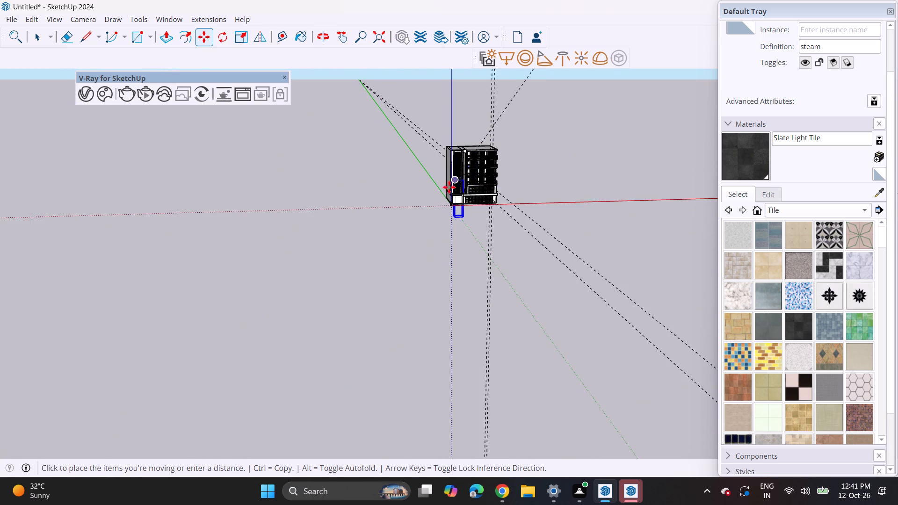
scroll(448, 190, up, 17)
scroll(449, 193, up, 6)
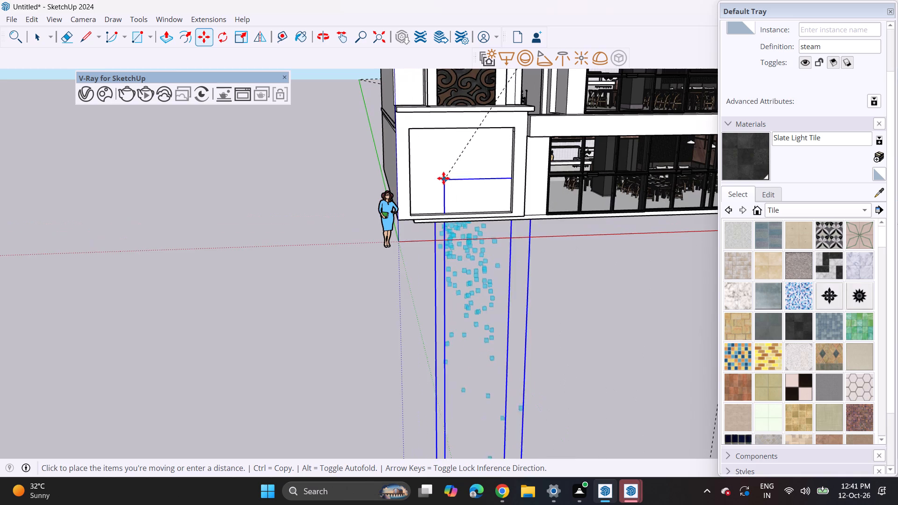
click(441, 228)
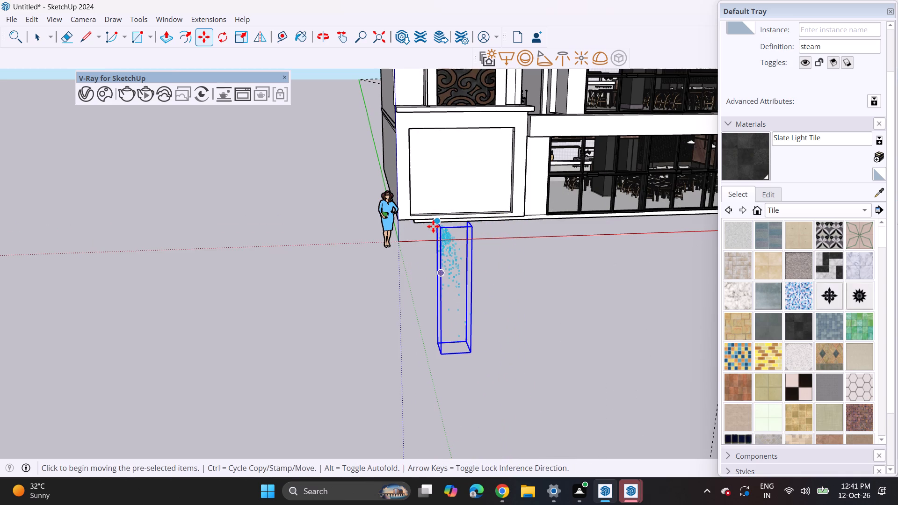
click(433, 226)
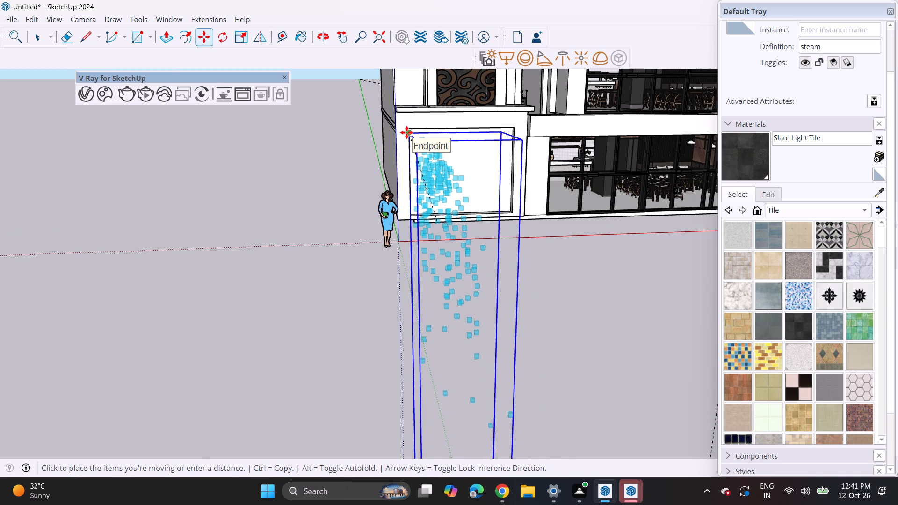
click(411, 125)
Scale the steam component down uniformly again, so it fits within the height of the recessed panel.
scroll(414, 166, down, 4)
middle_drag(439, 261, 368, 210)
middle_drag(393, 261, 343, 251)
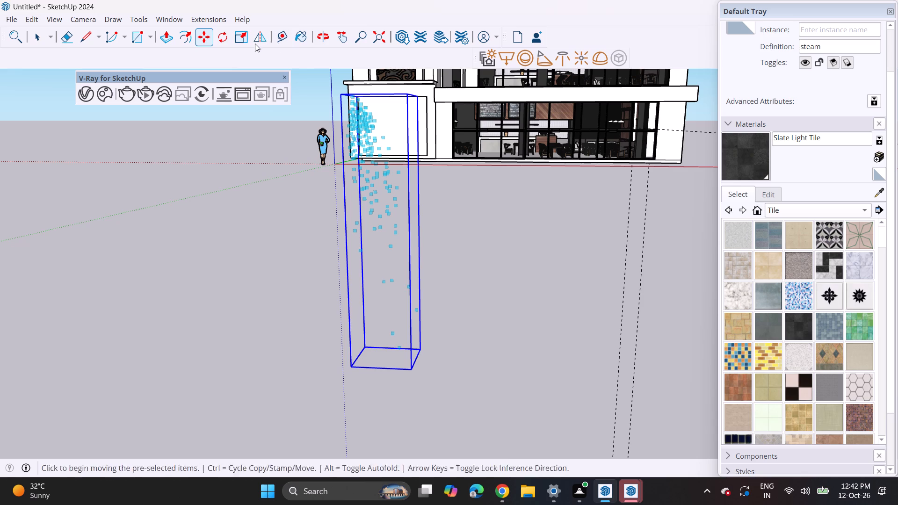
click(243, 42)
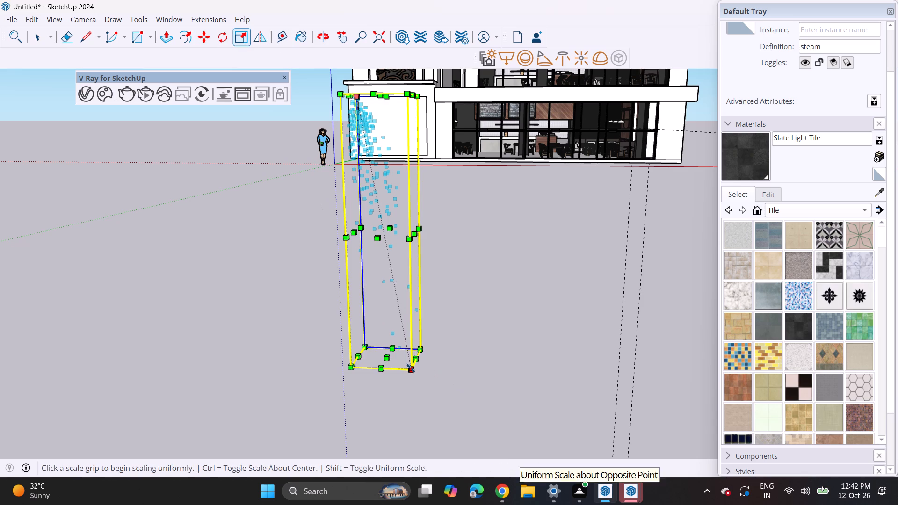
click(411, 368)
click(363, 132)
Move the steam component sideways so it sits inside the recessed panel's upper left corner.
middle_drag(284, 129, 358, 131)
scroll(350, 113, up, 13)
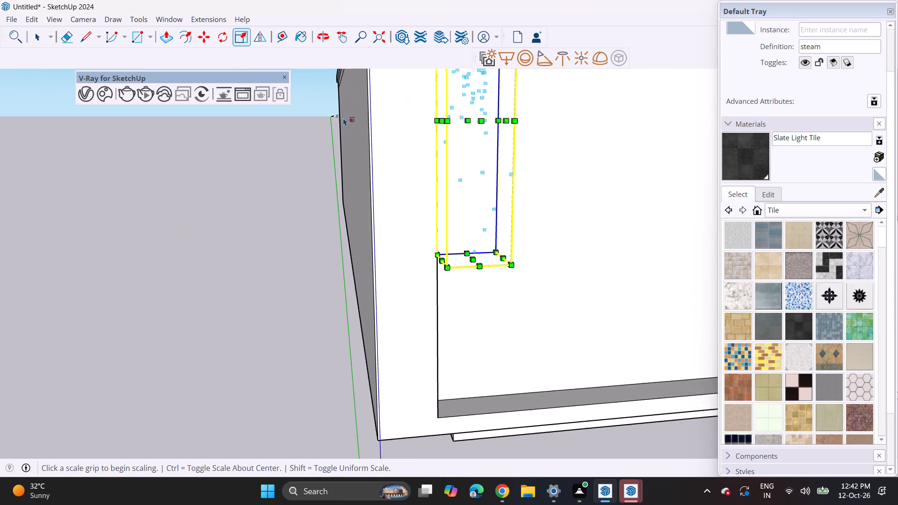
middle_drag(346, 113, 350, 159)
middle_drag(346, 191, 209, 153)
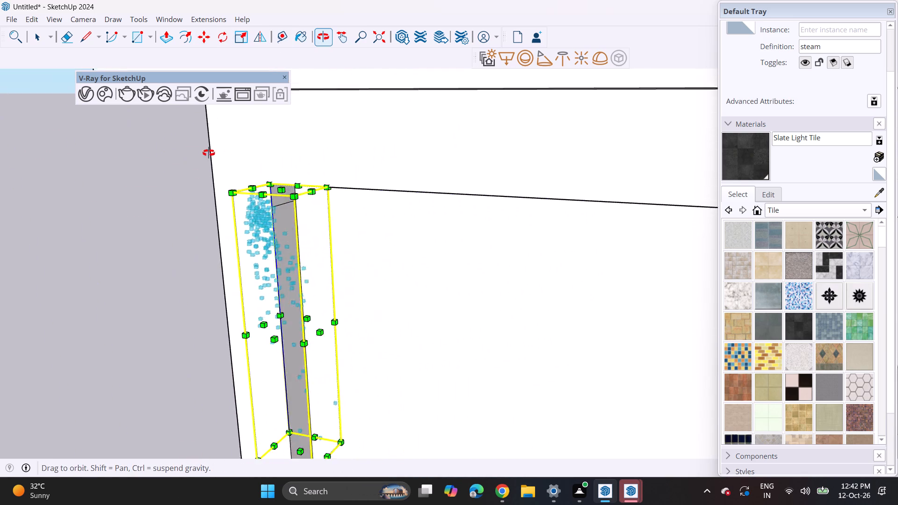
middle_drag(209, 153, 165, 161)
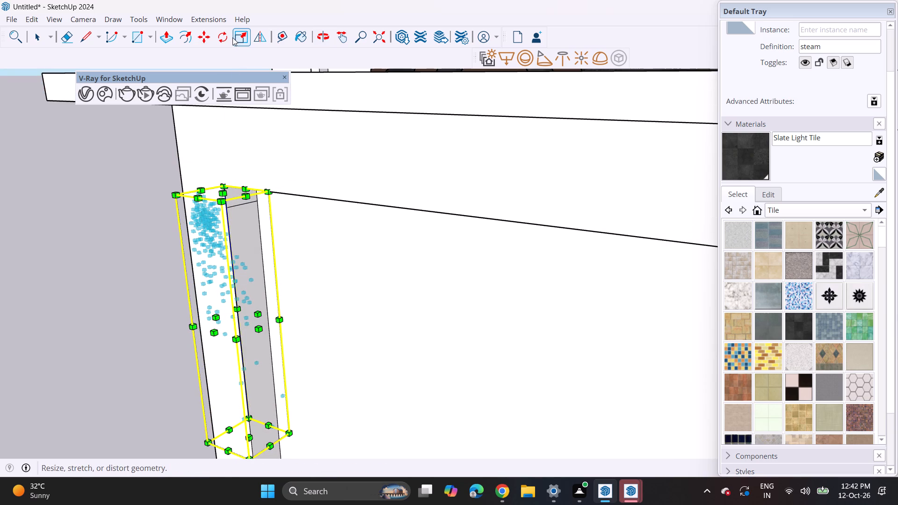
click(207, 35)
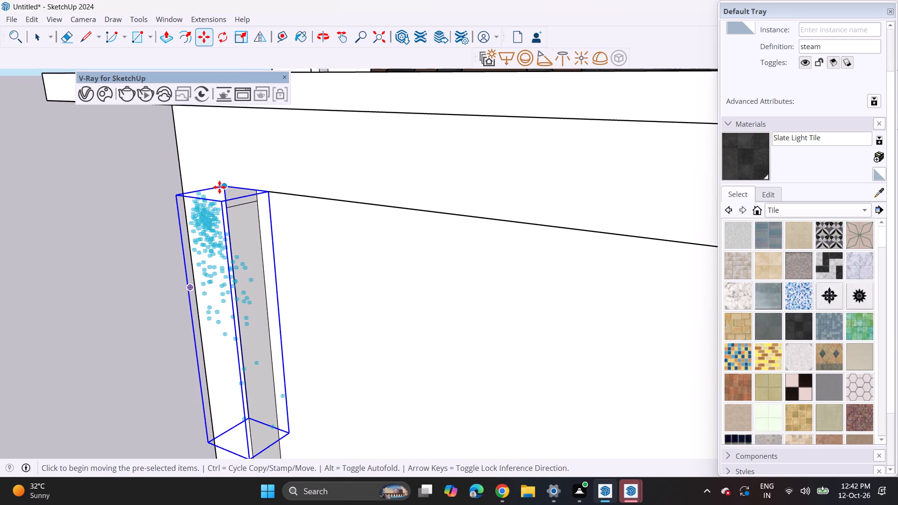
click(219, 187)
click(265, 183)
Copy the steam component twice along the recessed panel's top edge, multiply the last copy by 10, and clear the selection.
middle_drag(253, 231, 328, 210)
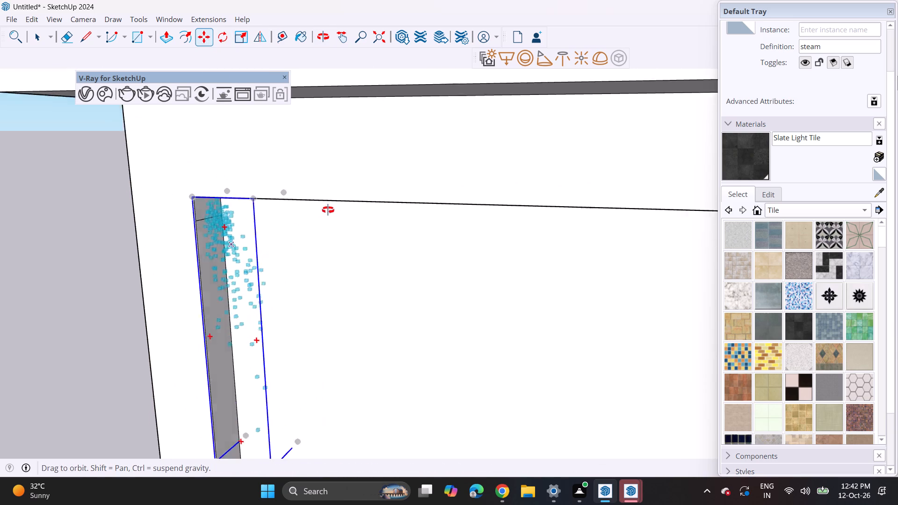
middle_drag(328, 210, 426, 157)
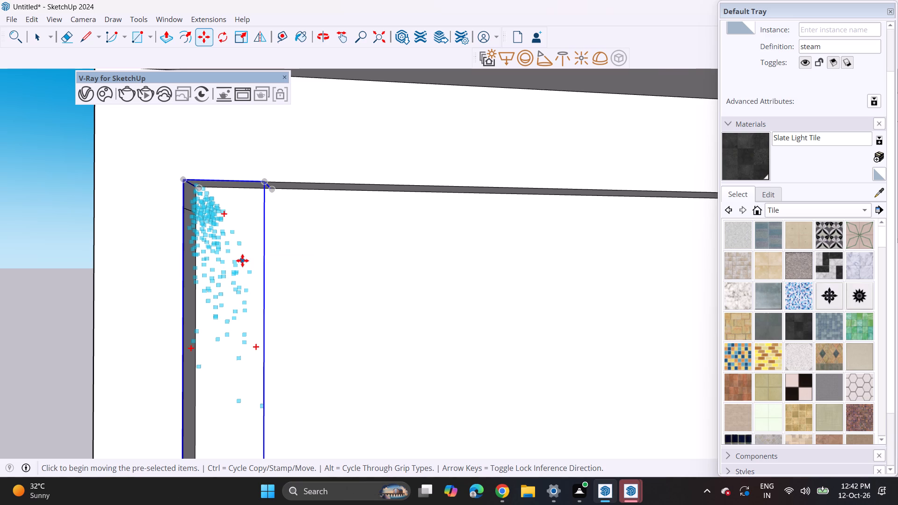
scroll(239, 261, down, 2)
click(203, 202)
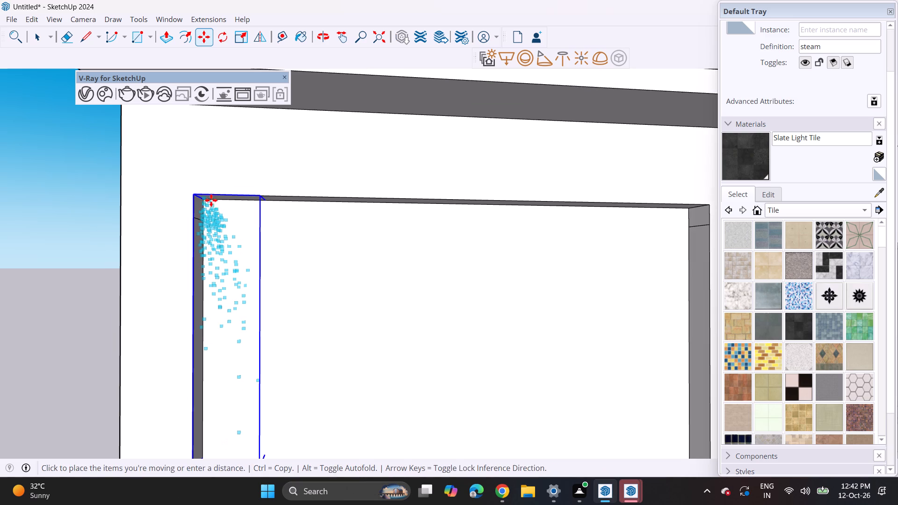
click(244, 206)
click(244, 204)
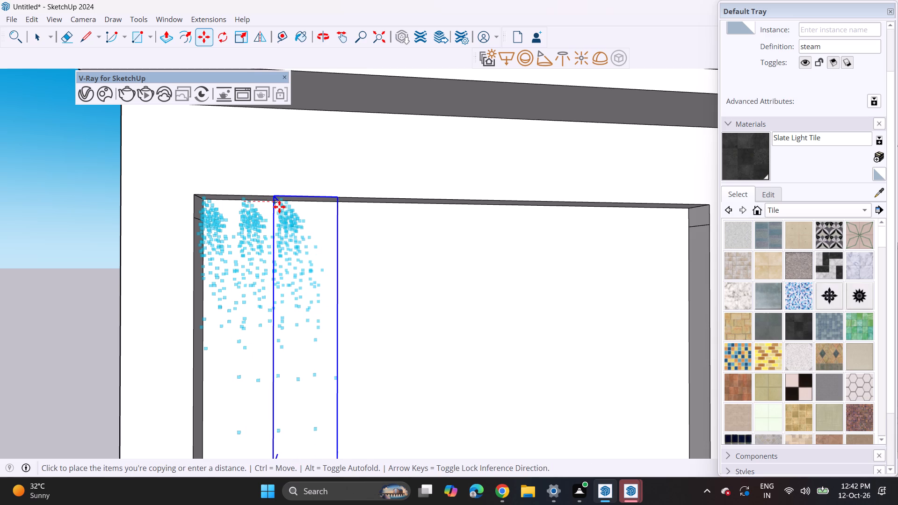
click(279, 207)
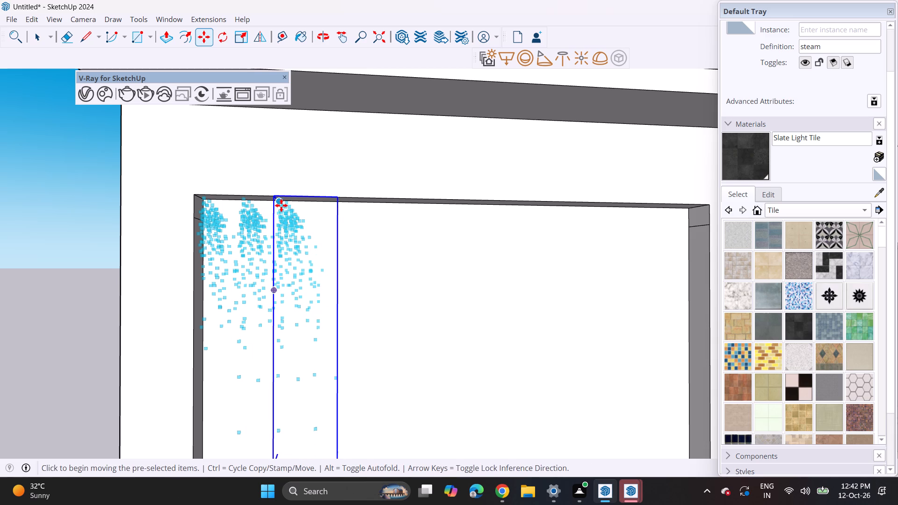
key(shift+asterisk)
text(10)
key(Return)
scroll(353, 305, down, 8)
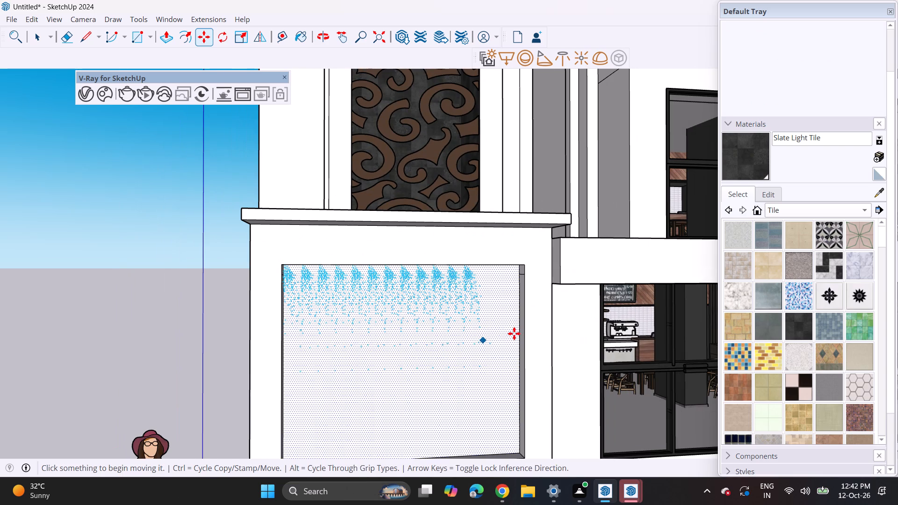
key(space)
click(53, 312)
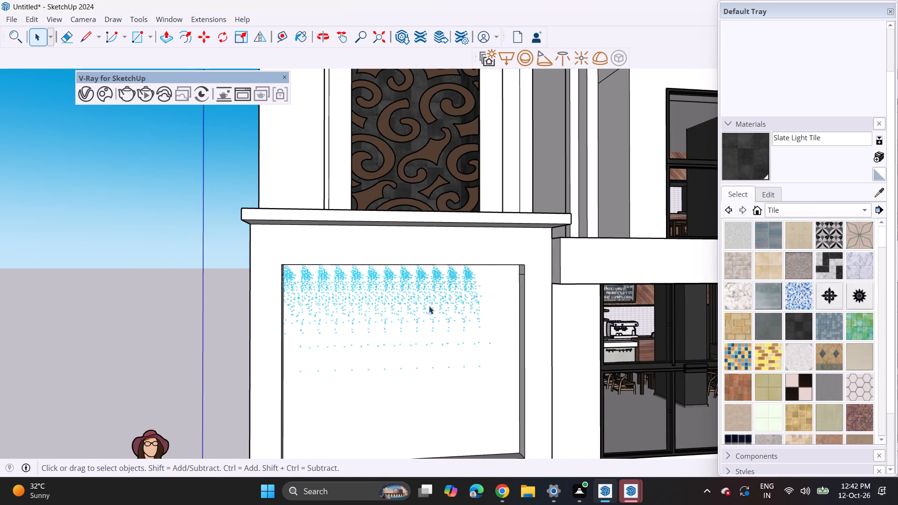
Examine the front elevation from several angles, including the row of steam components in the tower-base panel.
scroll(429, 306, down, 3)
shift+middle_drag(418, 325, 210, 310)
scroll(210, 310, down, 6)
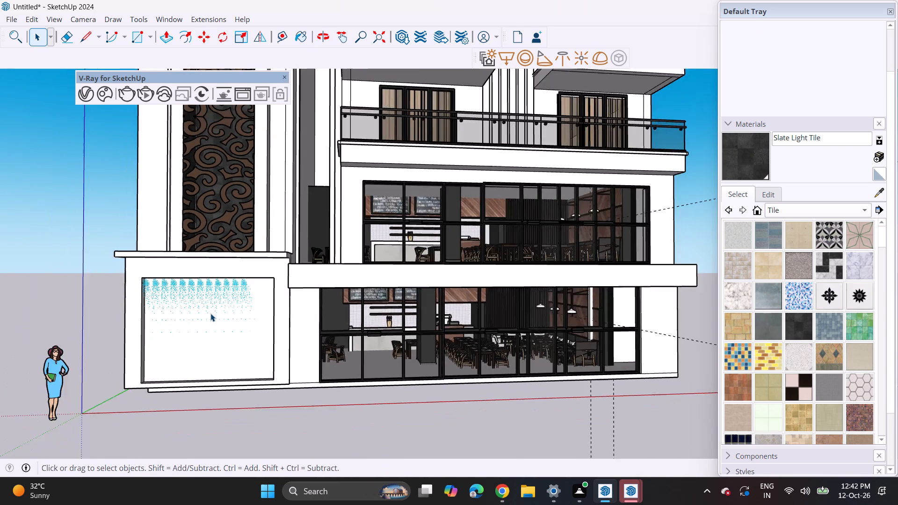
scroll(210, 313, down, 1)
scroll(210, 313, up, 3)
middle_drag(200, 319, 72, 380)
scroll(72, 371, down, 4)
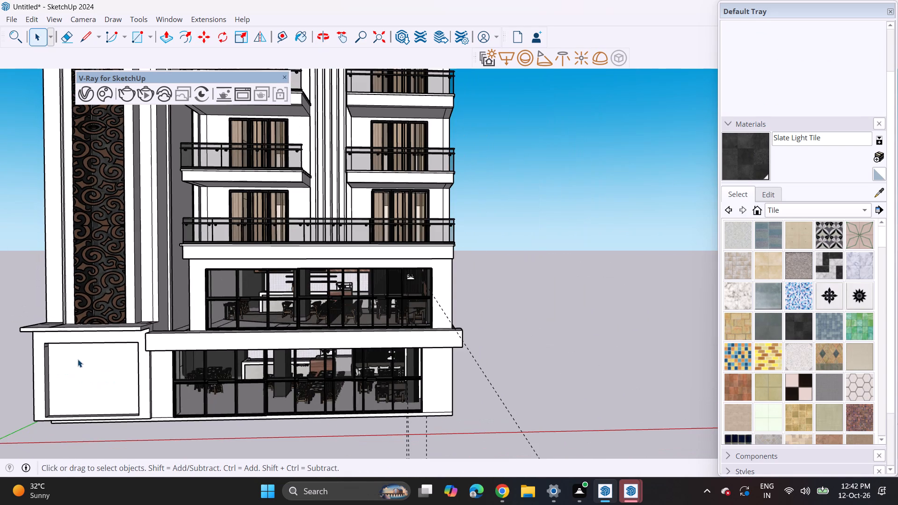
shift+middle_drag(111, 359, 138, 361)
scroll(148, 365, down, 3)
shift+middle_drag(149, 363, 253, 394)
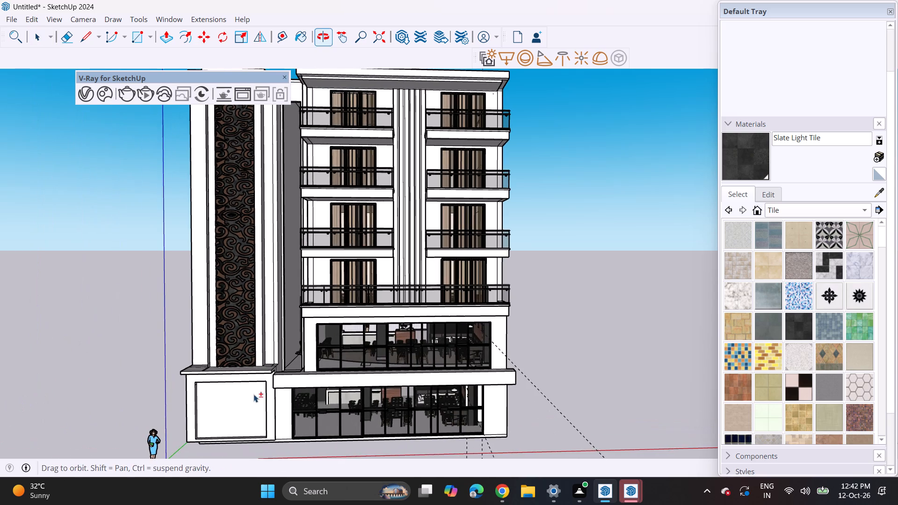
shift+middle_drag(253, 394, 253, 395)
Delete all the steam components from the recessed panel at the tower base, one after another.
scroll(224, 392, up, 9)
click(192, 375)
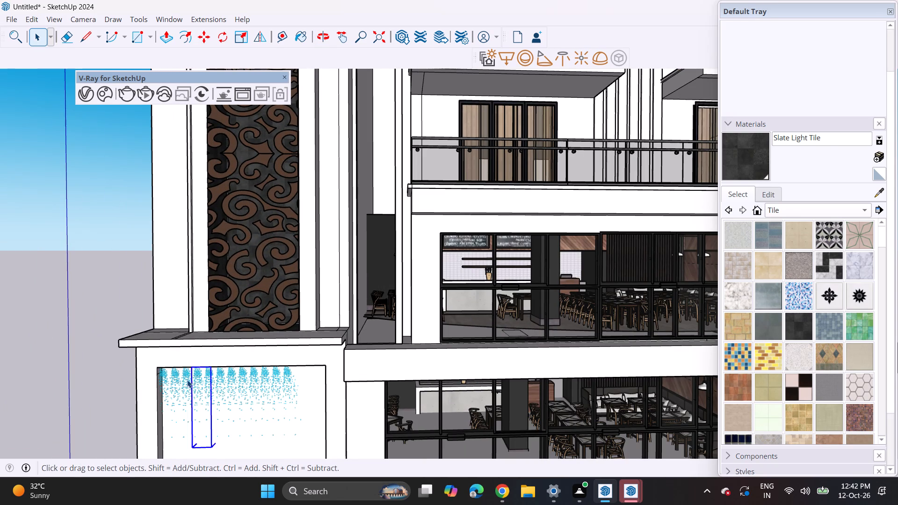
click(178, 380)
click(165, 384)
key(Delete)
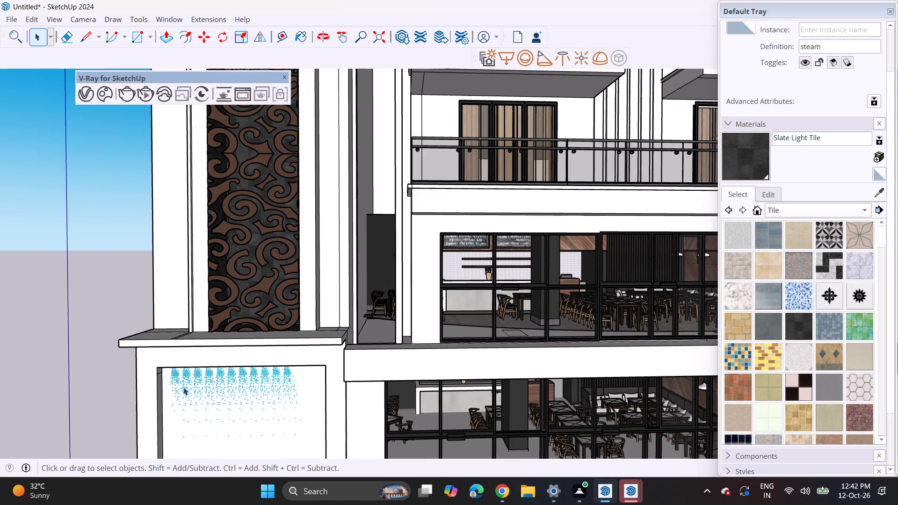
click(183, 387)
key(Delete)
click(179, 390)
key(Delete)
click(196, 386)
key(Delete)
click(222, 396)
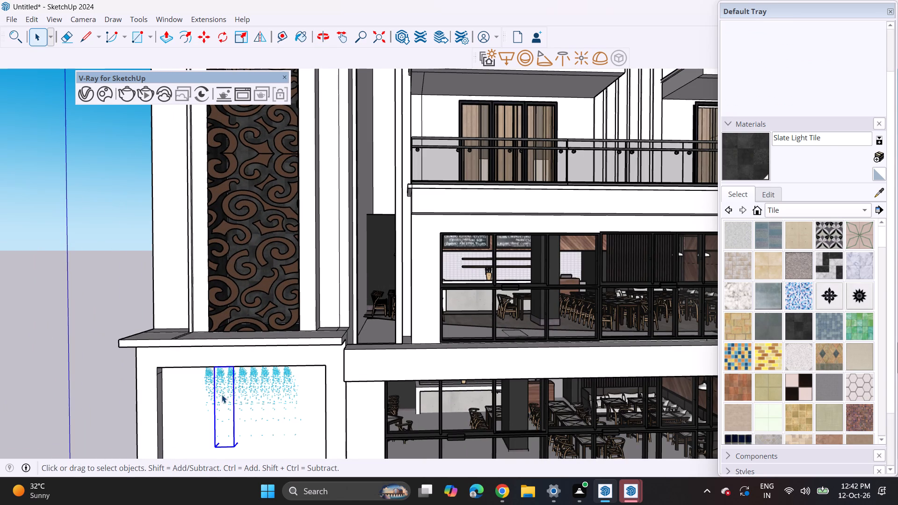
key(Delete)
click(216, 394)
key(Delete)
click(232, 391)
key(Delete)
click(251, 397)
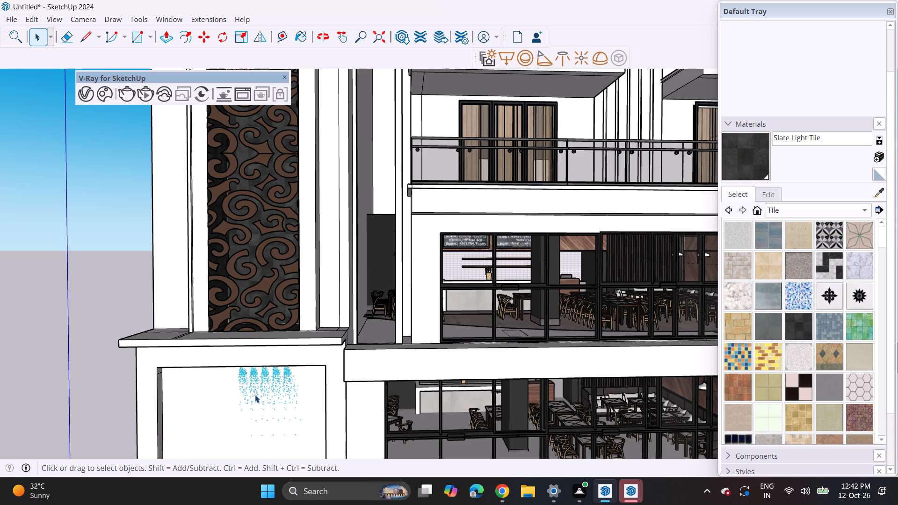
key(Delete)
click(257, 391)
key(Delete)
click(268, 390)
key(Delete)
click(274, 389)
key(Delete)
click(278, 387)
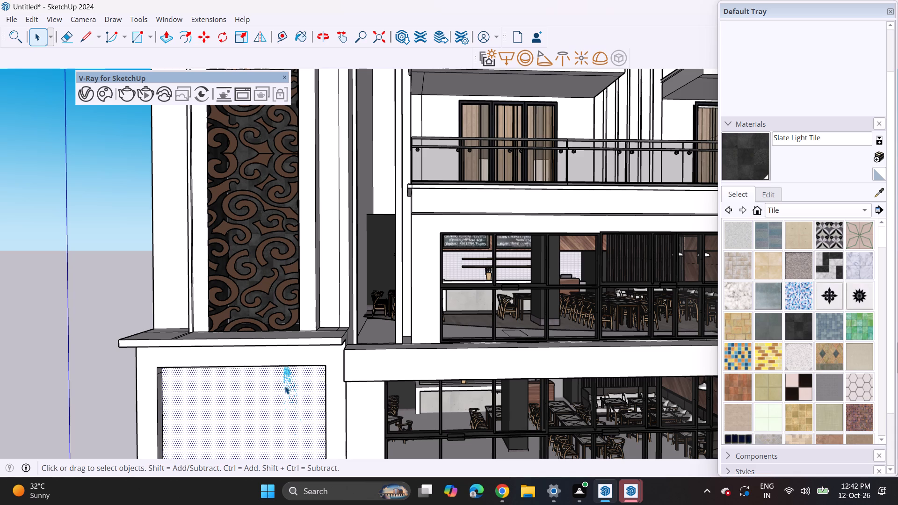
click(285, 386)
key(Delete)
Import the Water model from the Downloads folder and place it against the recessed panel's left edge, near its upper corner.
click(4, 16)
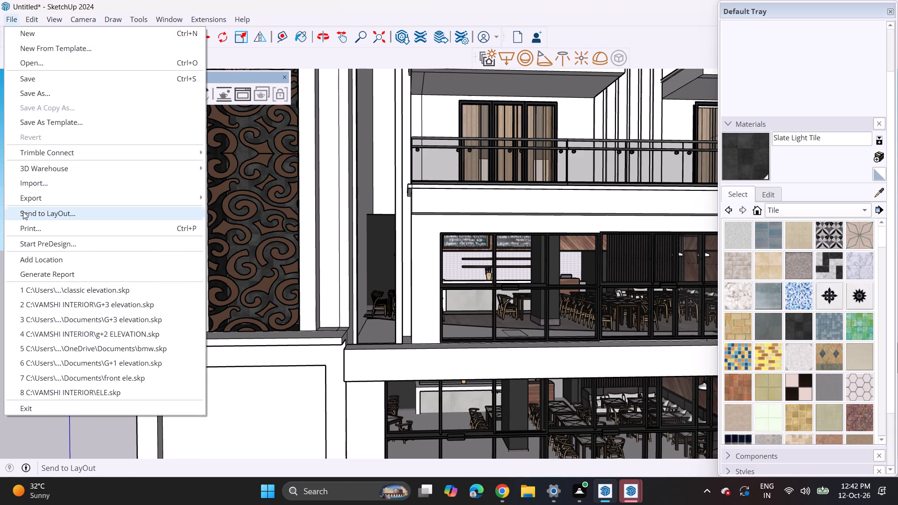
click(43, 177)
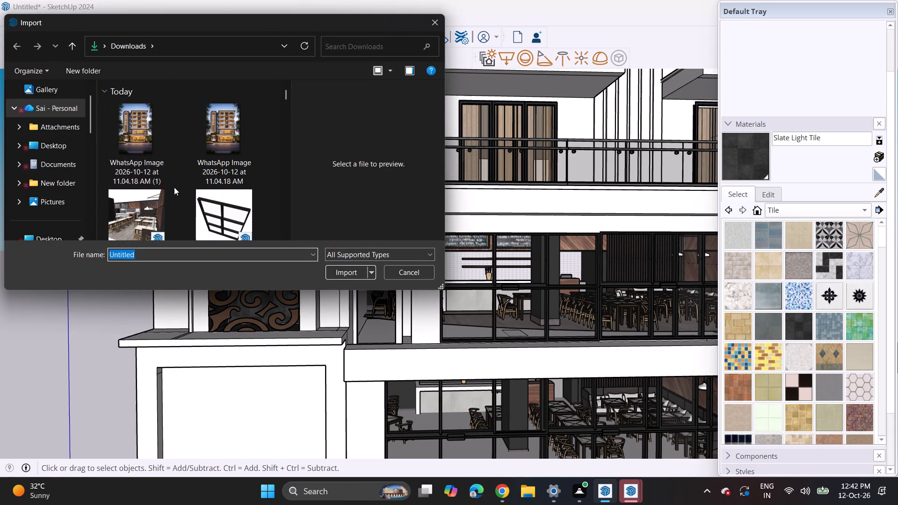
scroll(174, 187, down, 4)
scroll(84, 202, down, 1)
scroll(178, 178, down, 2)
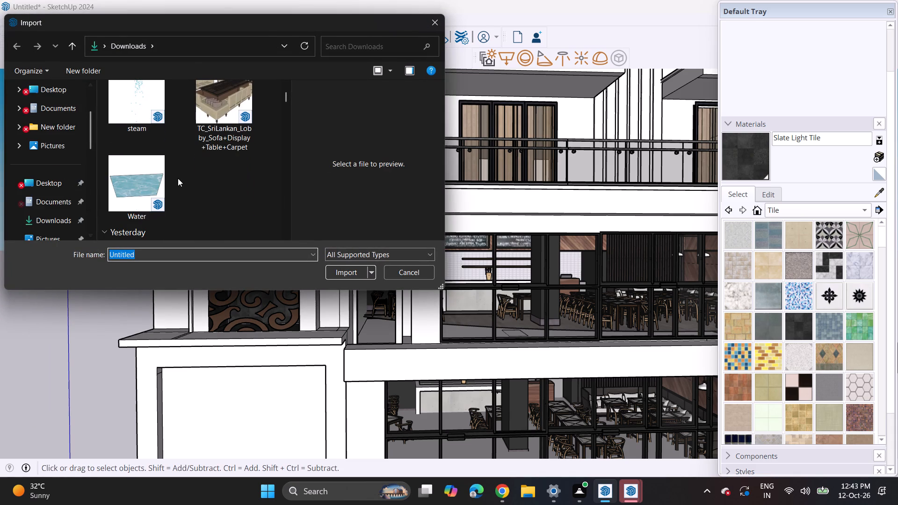
click(145, 178)
click(346, 272)
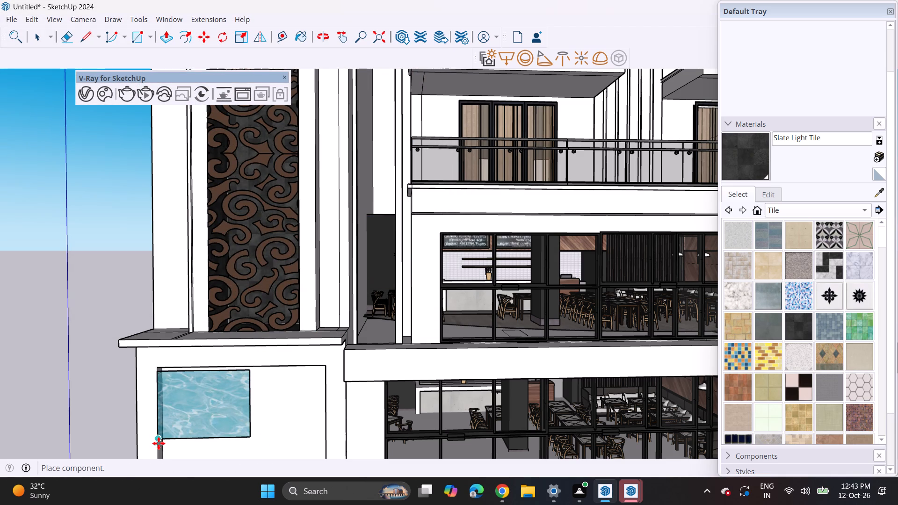
click(159, 443)
Scale the Water component up uniformly so it spans the recessed panel's full width, and clear the selection.
middle_drag(270, 429, 300, 281)
middle_drag(297, 288, 293, 301)
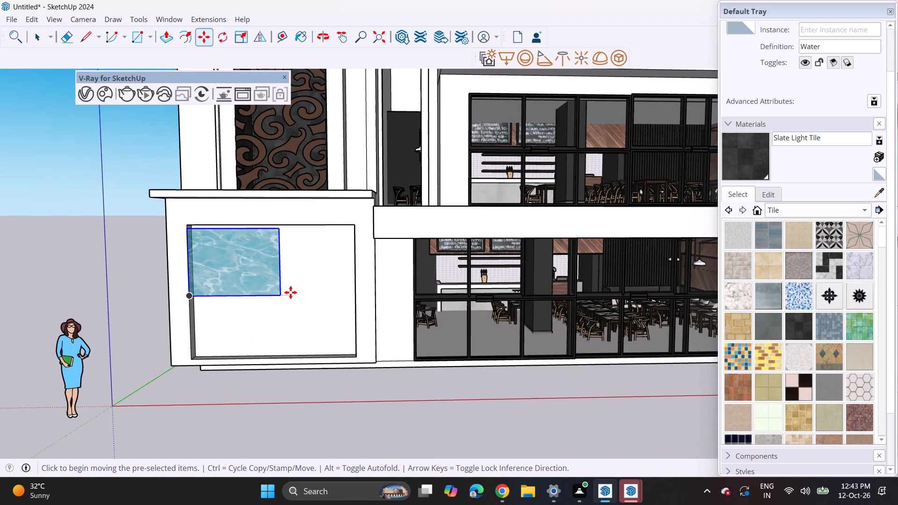
scroll(289, 292, up, 3)
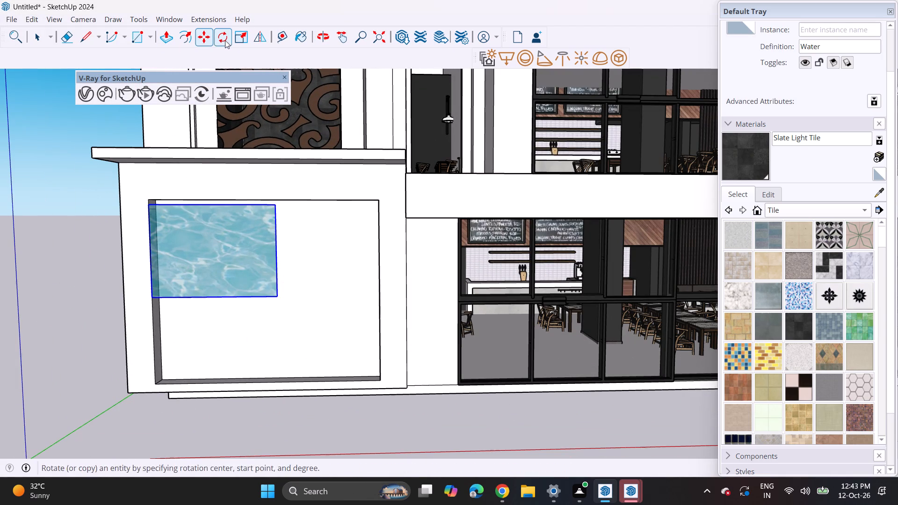
click(239, 42)
click(279, 296)
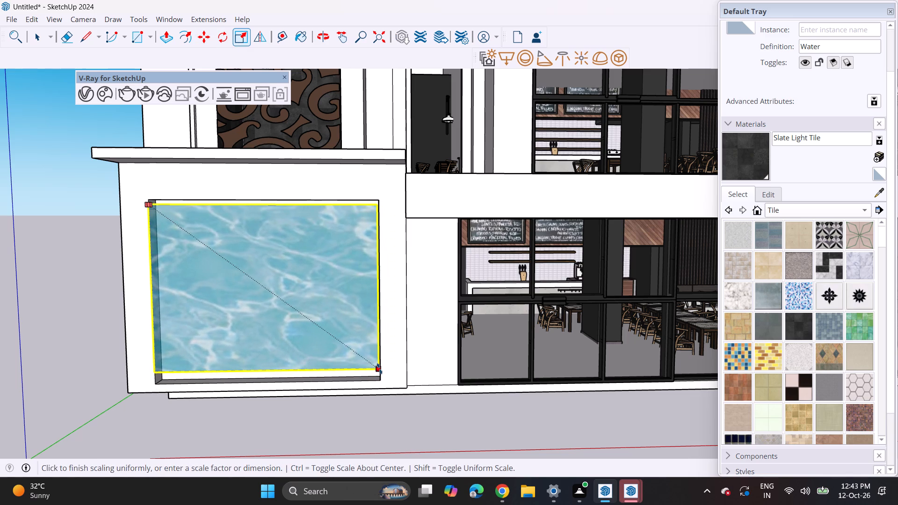
click(379, 368)
key(space)
click(49, 283)
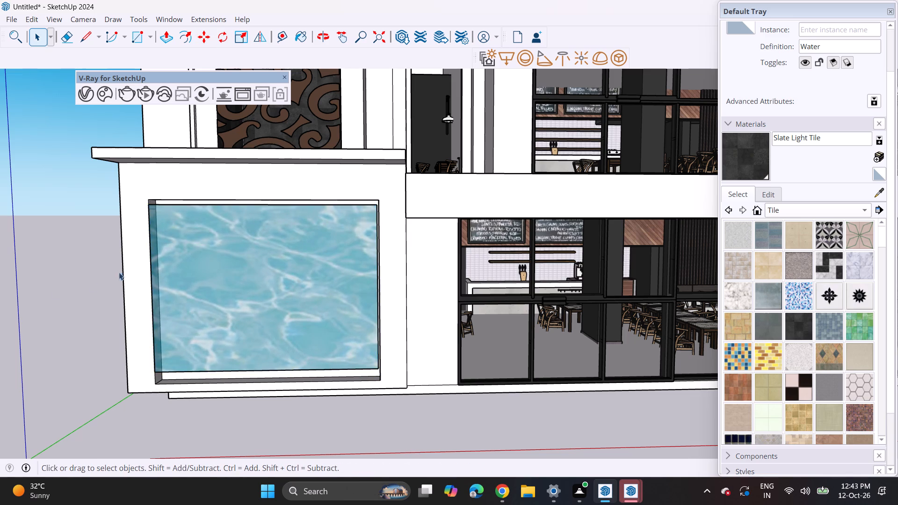
Examine the whole front elevation with the water panel at the tower base.
scroll(133, 269, down, 17)
shift+middle_drag(258, 305, 260, 323)
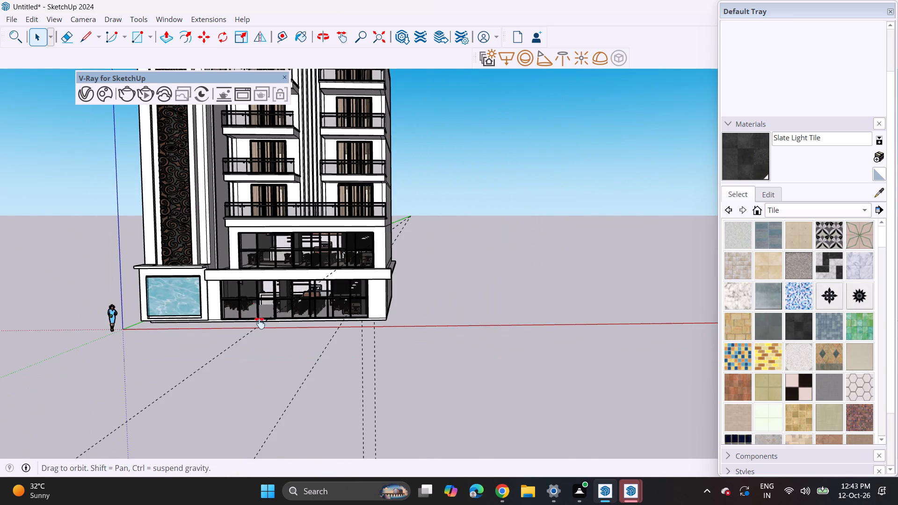
shift+middle_drag(260, 323, 254, 368)
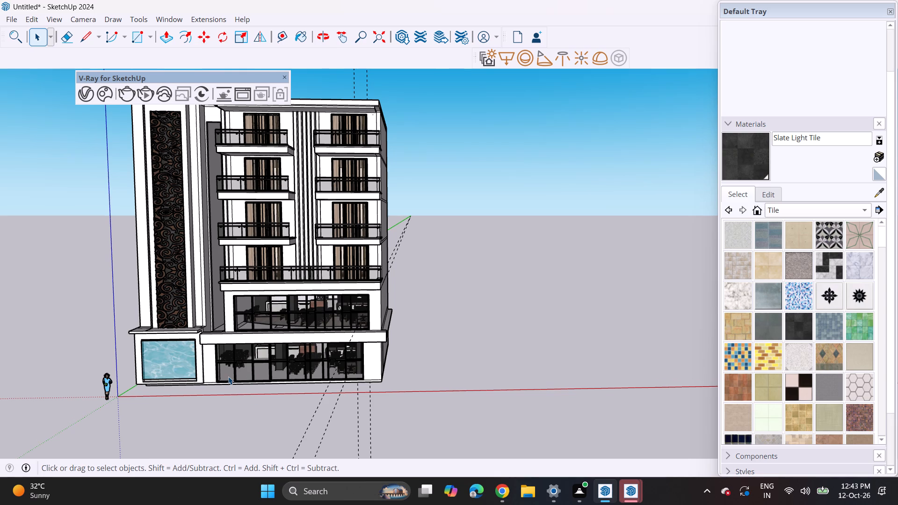
shift+middle_drag(235, 360, 328, 397)
middle_drag(360, 421, 347, 403)
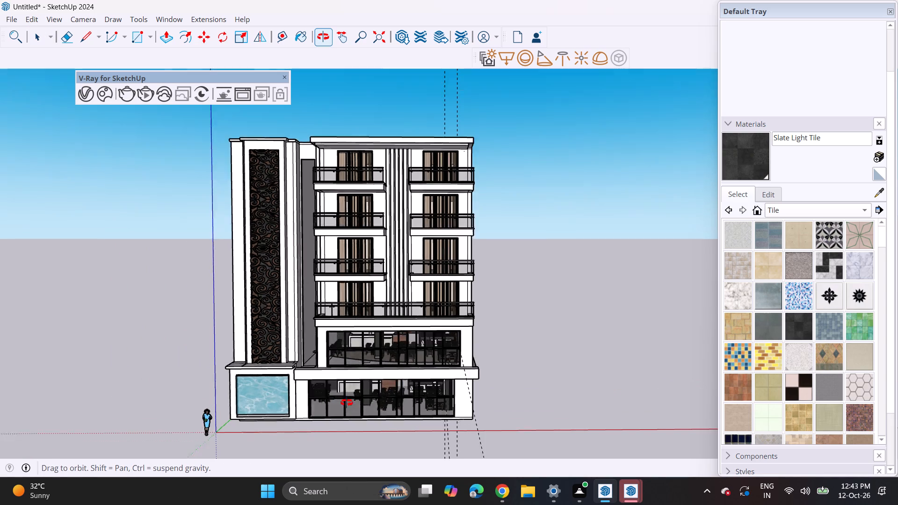
middle_drag(347, 403, 345, 384)
middle_drag(367, 412, 365, 406)
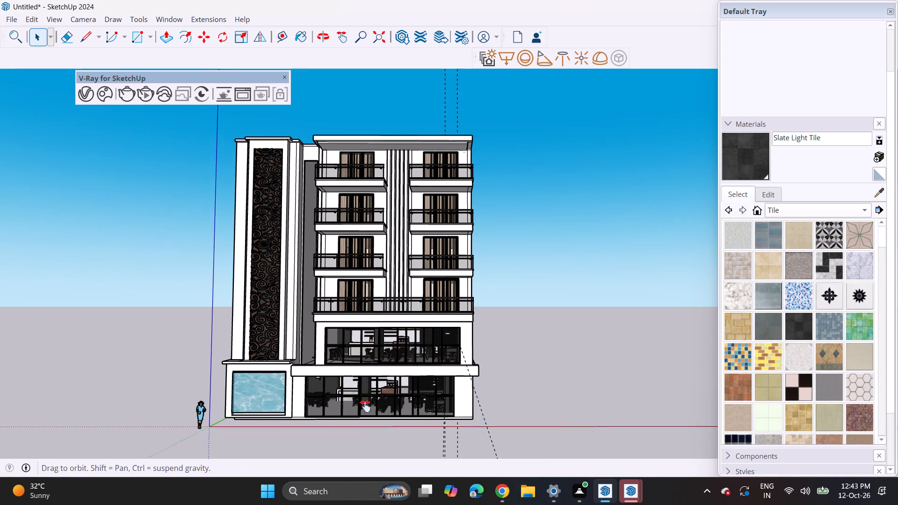
Extrude the building's large underside face downward to form a solid plinth below the ground-floor café.
middle_drag(365, 406, 350, 285)
middle_drag(394, 352, 310, 279)
scroll(388, 343, up, 1)
scroll(380, 283, up, 3)
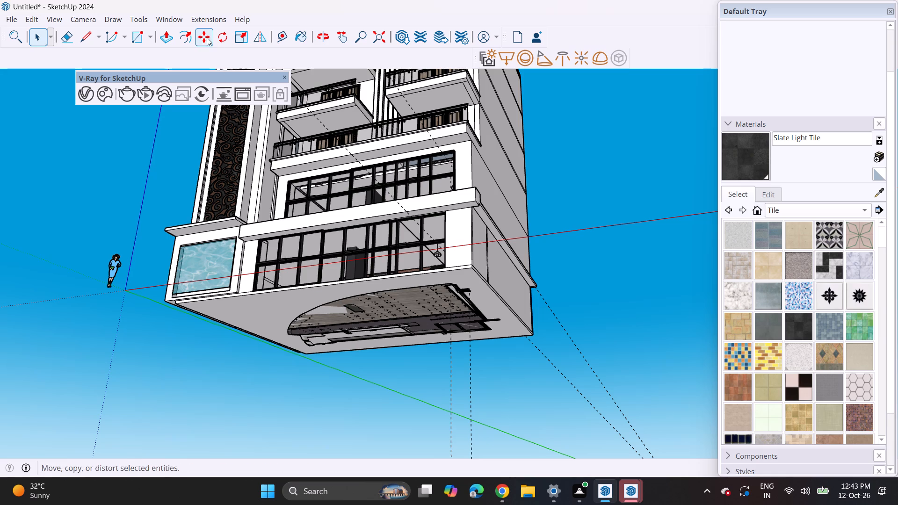
click(172, 31)
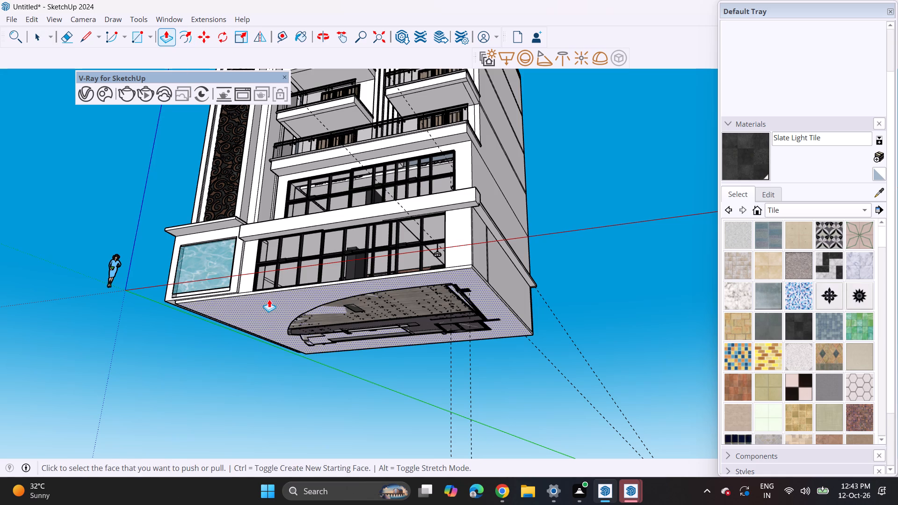
click(269, 299)
click(266, 308)
Extrude the narrow underside strip along the tower's outer side down level with the plinth's bottom.
middle_drag(153, 320, 250, 312)
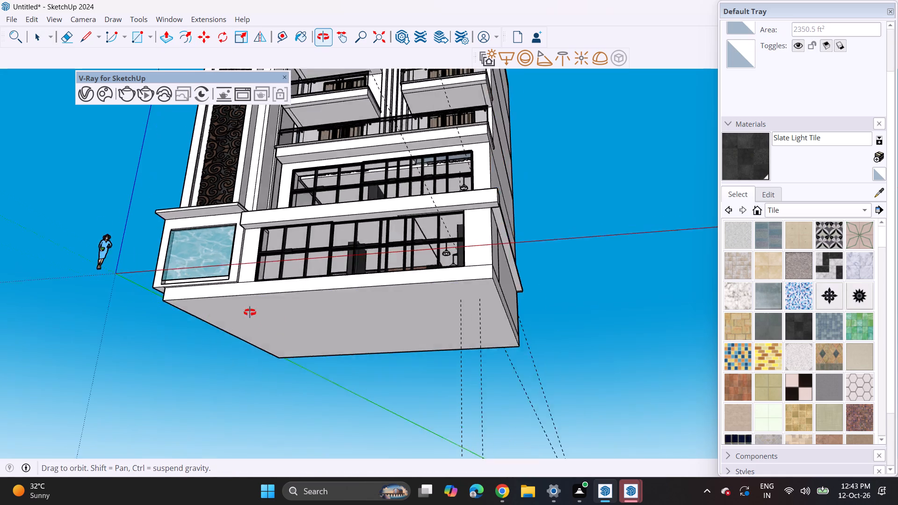
middle_drag(250, 312, 351, 317)
double_click(184, 231)
double_click(188, 230)
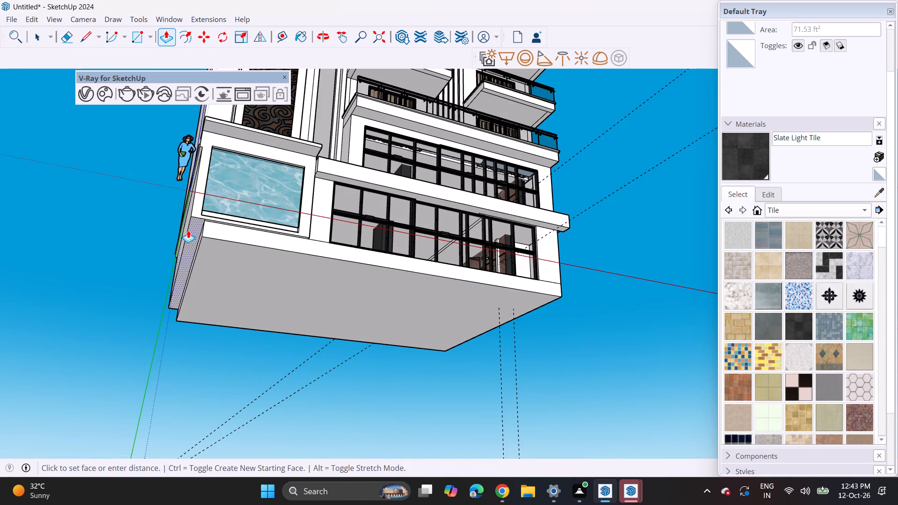
click(192, 231)
click(206, 242)
Pull the front face of the tower-base frame outward so it projects in front of the water surface.
middle_drag(279, 260, 243, 301)
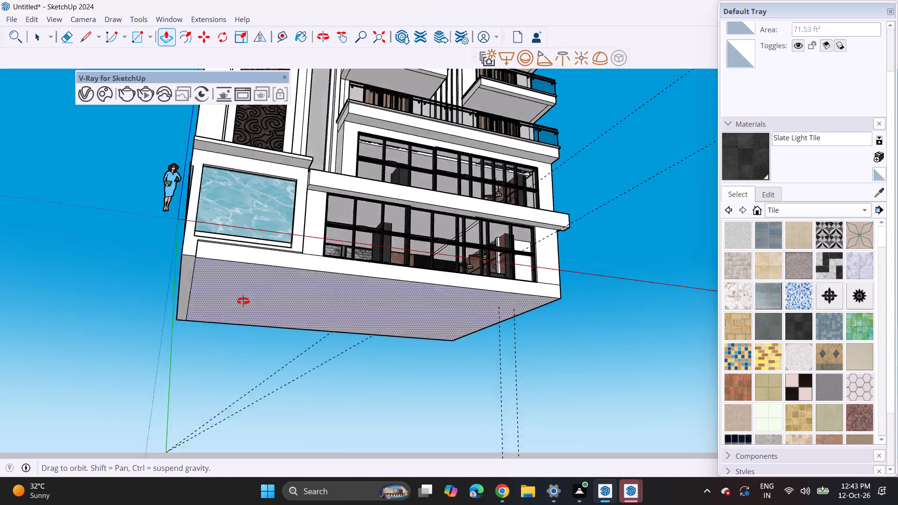
middle_drag(243, 301, 182, 335)
scroll(182, 293, up, 4)
middle_drag(213, 311, 166, 325)
scroll(210, 314, up, 1)
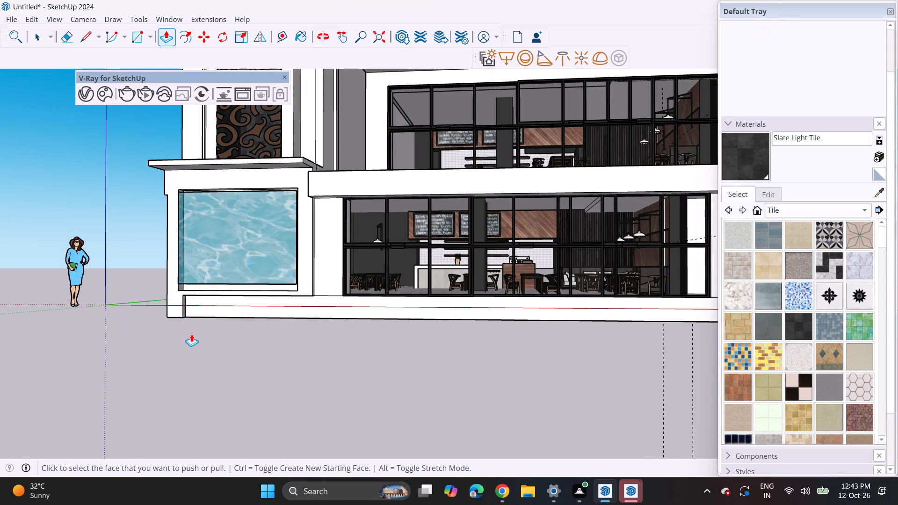
middle_click(186, 321)
middle_drag(251, 319, 208, 325)
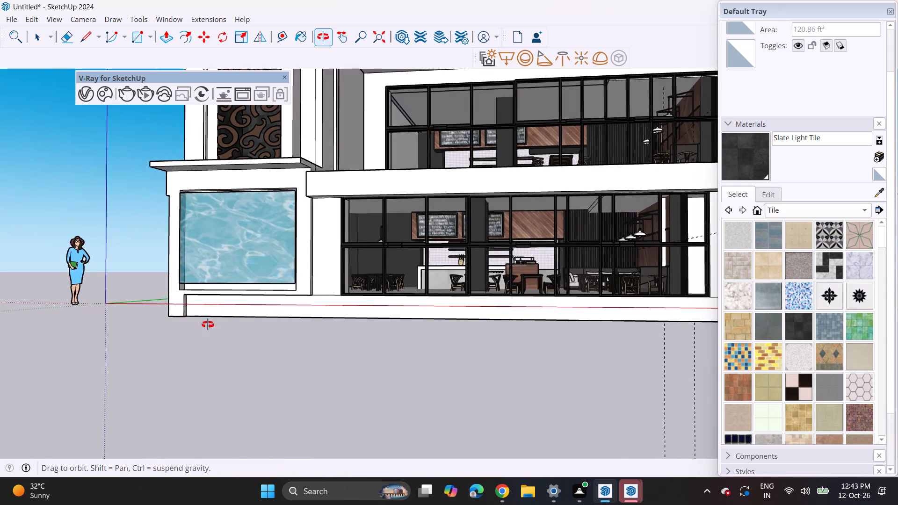
middle_drag(208, 325, 164, 332)
scroll(168, 332, up, 1)
scroll(267, 295, up, 7)
click(347, 277)
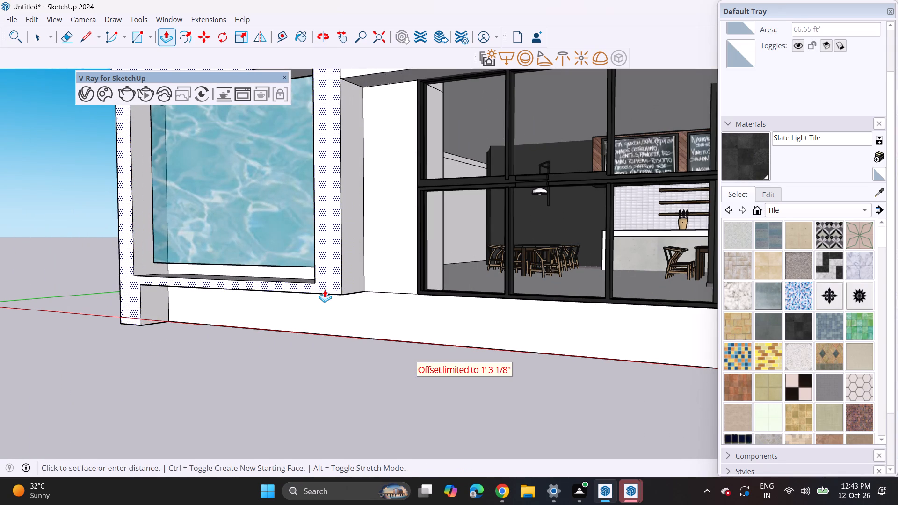
click(315, 295)
Draw a line across the underside of the frame's corner leg, from the plinth's corner to the building's outer edge.
middle_drag(174, 326, 217, 151)
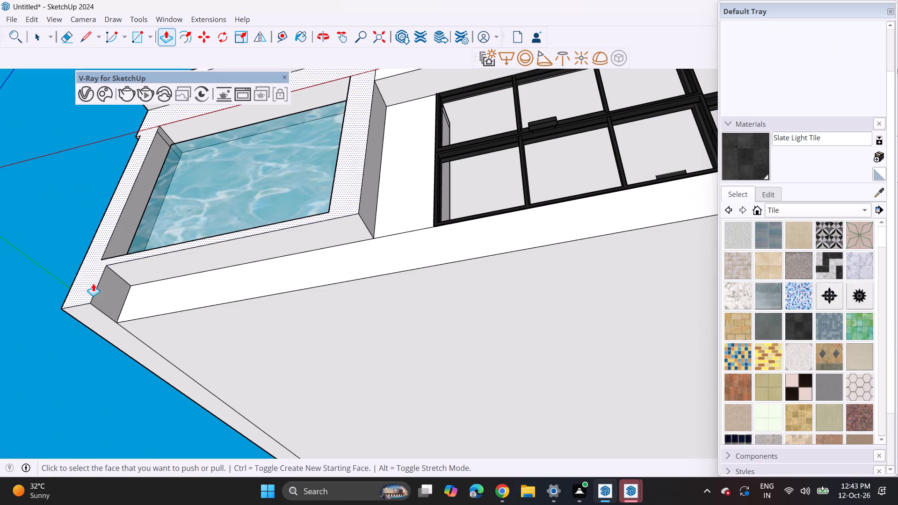
click(81, 39)
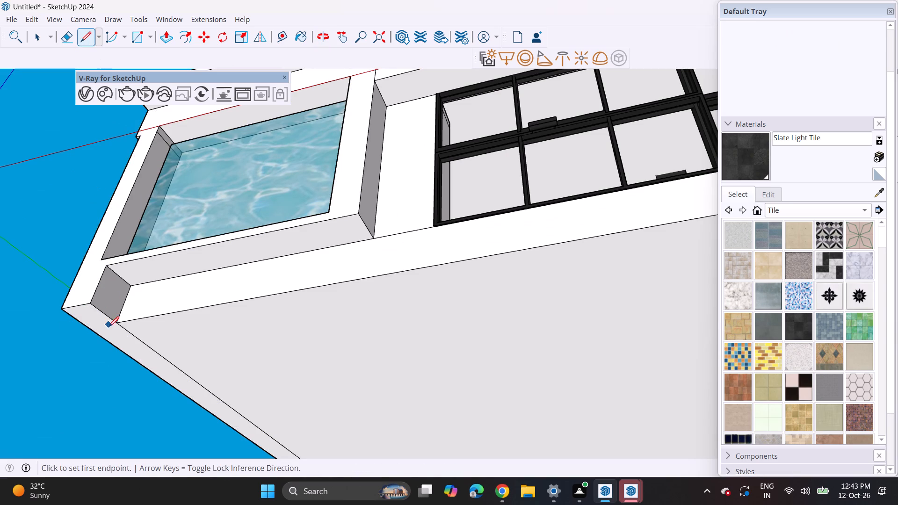
drag(116, 326, 112, 330)
click(100, 333)
key(ctrl+z)
drag(119, 325, 115, 326)
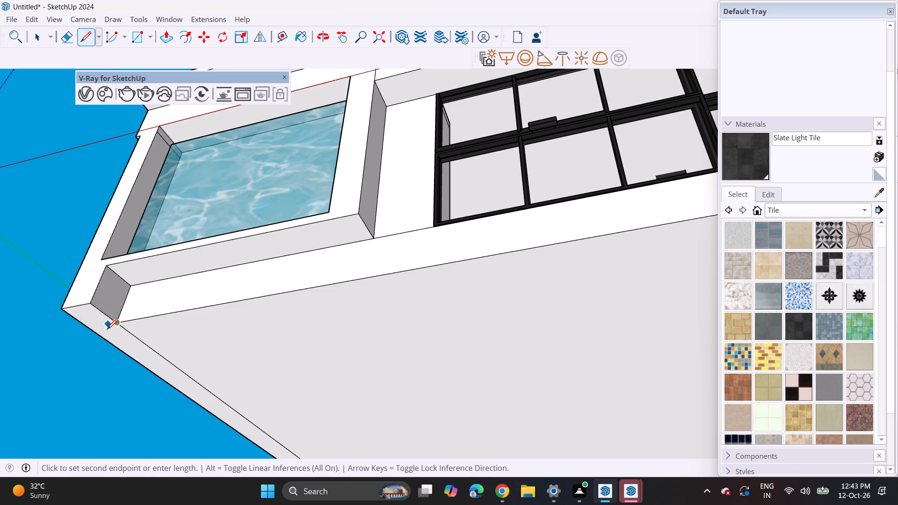
click(95, 331)
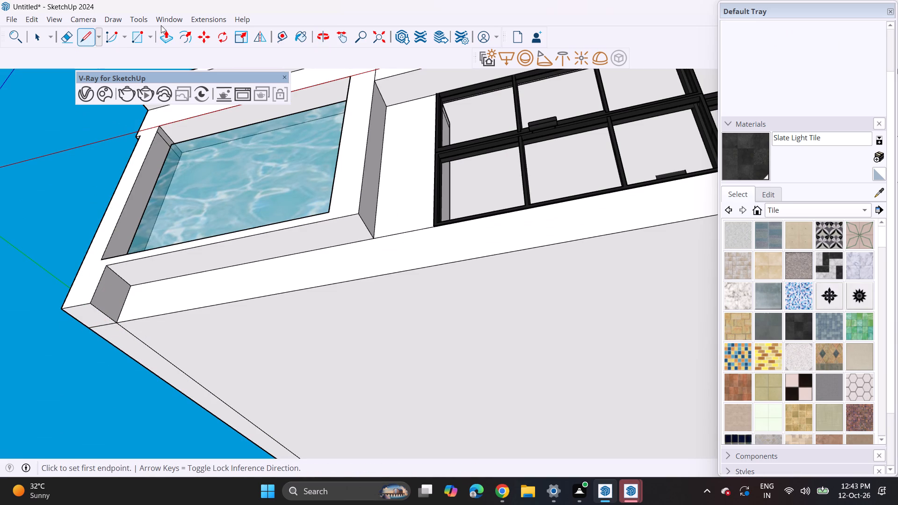
Push the split-off corner leg's bottom face up flush with the underside of the water panel's frame.
click(167, 36)
click(92, 318)
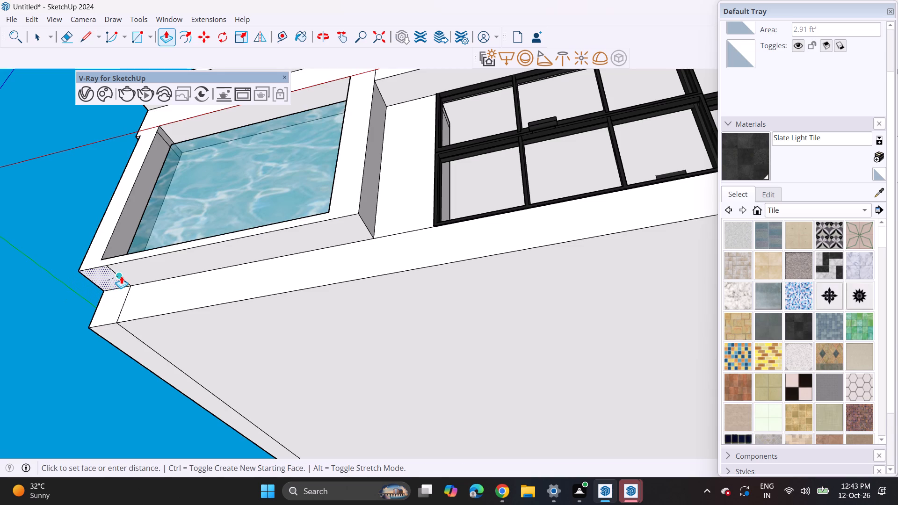
click(121, 276)
Extrude the underside of the water panel's frame down level with the plinth's bottom edge.
middle_drag(289, 256, 275, 333)
middle_drag(232, 280, 298, 405)
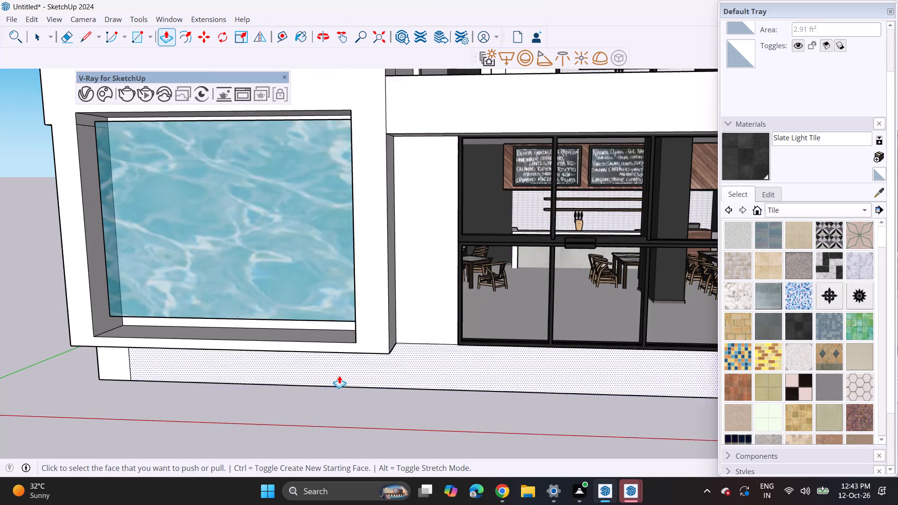
scroll(339, 348, down, 5)
middle_drag(339, 339, 213, 314)
scroll(208, 316, down, 5)
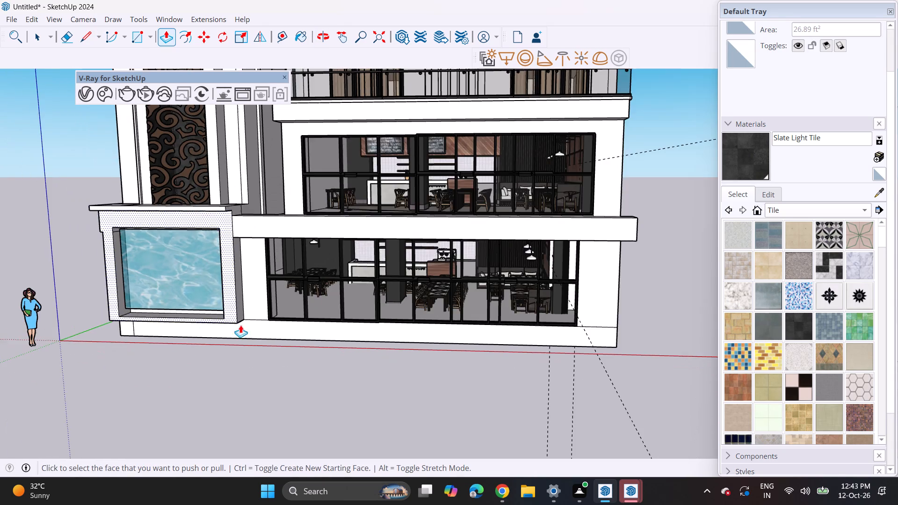
shift+middle_drag(262, 323, 166, 293)
middle_drag(213, 281, 272, 260)
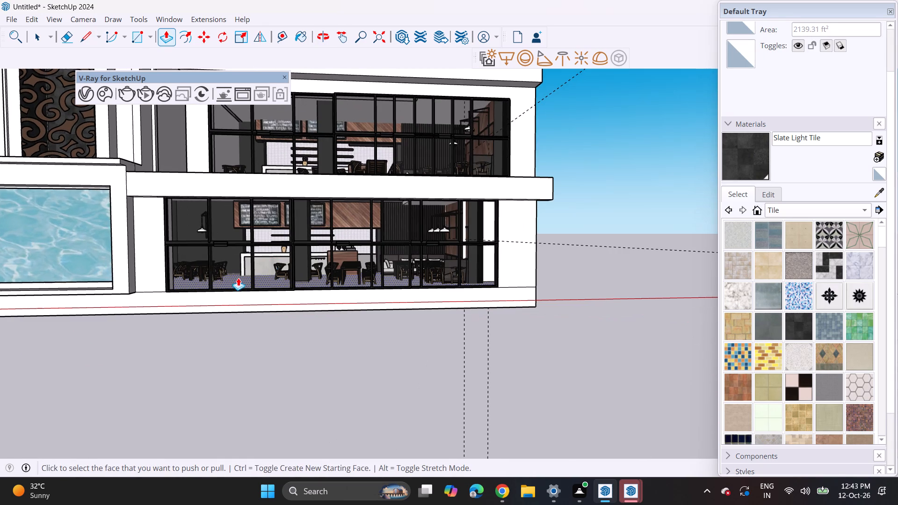
middle_drag(105, 337, 89, 253)
click(103, 250)
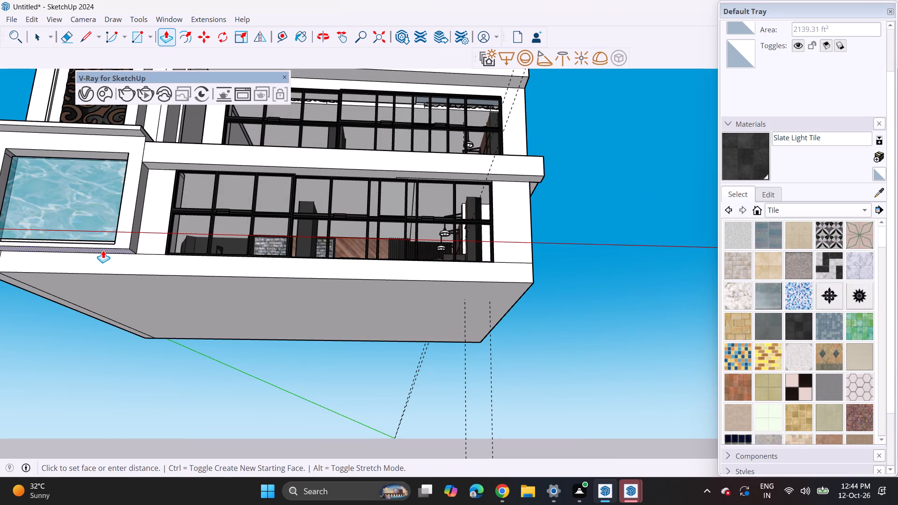
click(152, 276)
Erase the plinth's top line beside the water frame and redraw it across the front to the building's outer corner.
middle_drag(150, 261, 146, 344)
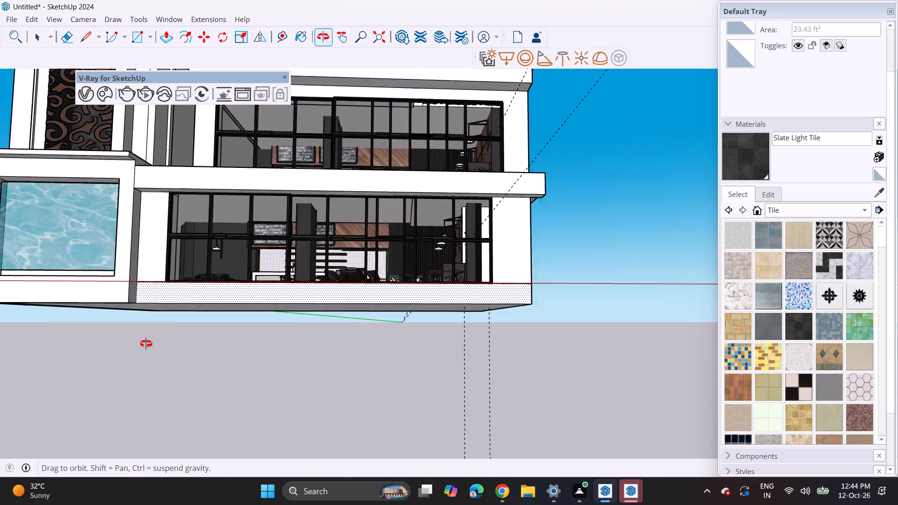
middle_drag(146, 344, 147, 375)
click(70, 36)
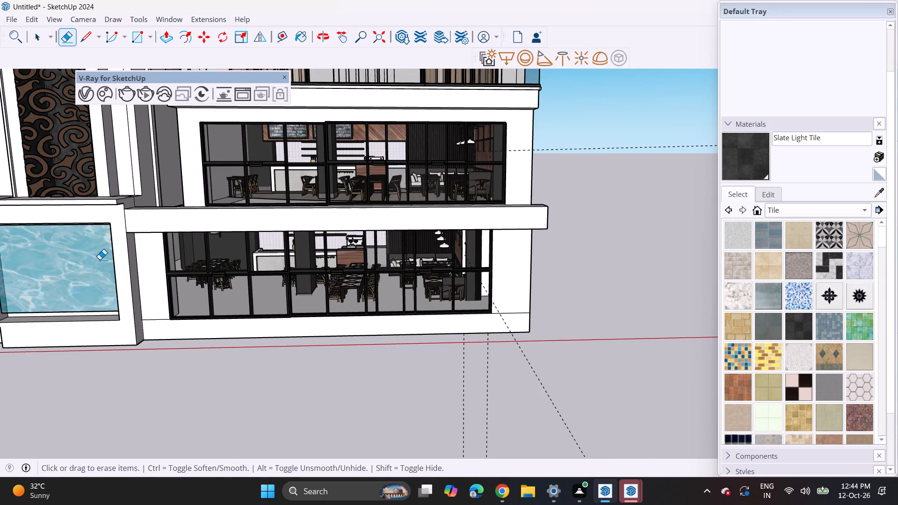
drag(162, 315, 165, 326)
click(94, 41)
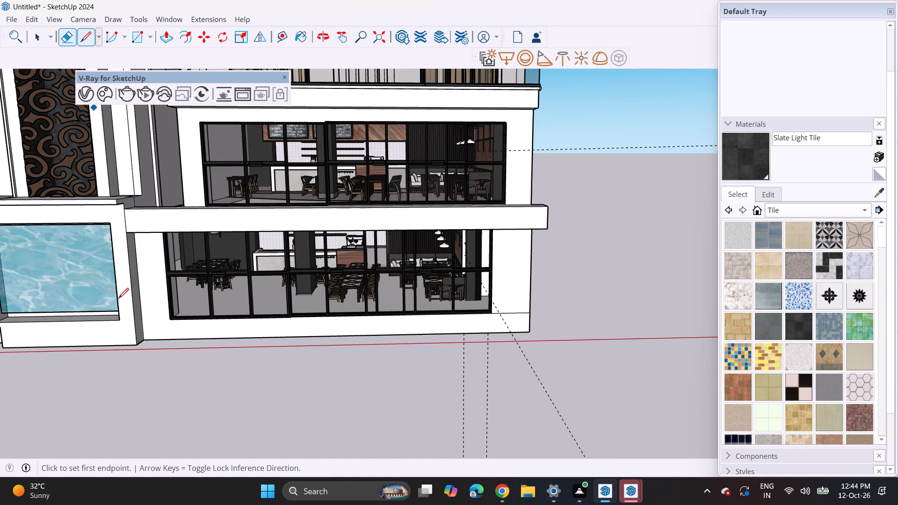
scroll(135, 323, up, 4)
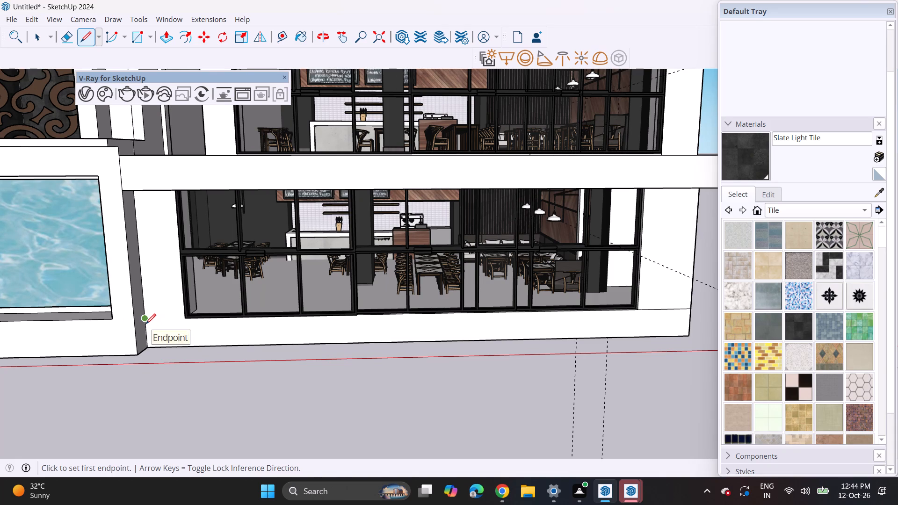
click(145, 324)
click(691, 309)
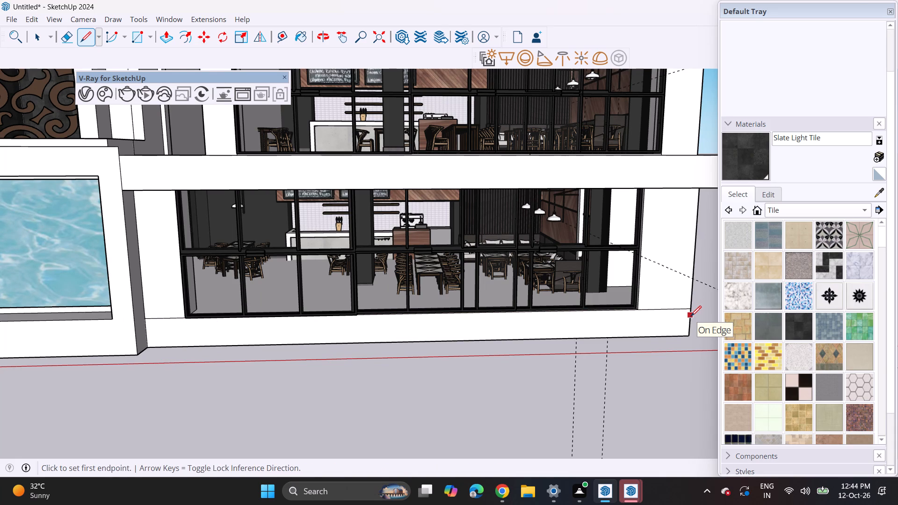
Outline the stair area on the plinth with vertical lines below both ends of the ground-floor glazing and a low horizontal line between them.
scroll(691, 316, up, 4)
click(621, 307)
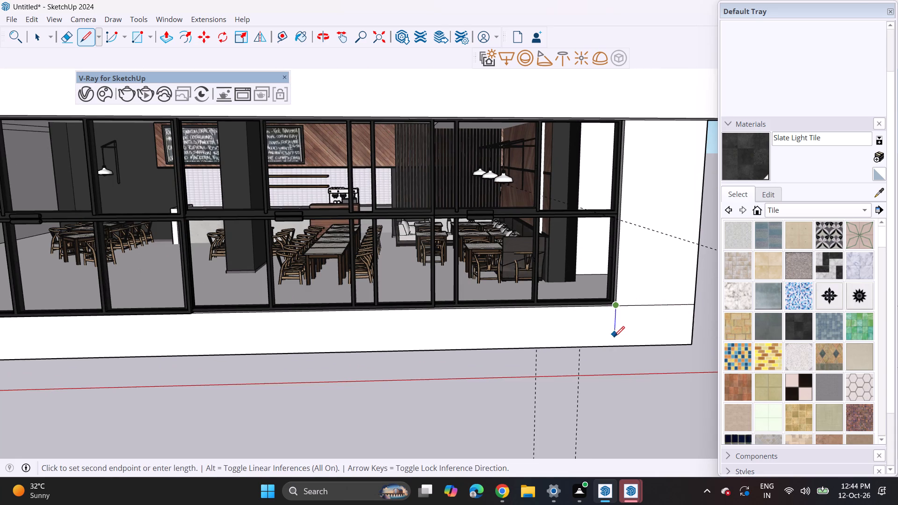
click(616, 347)
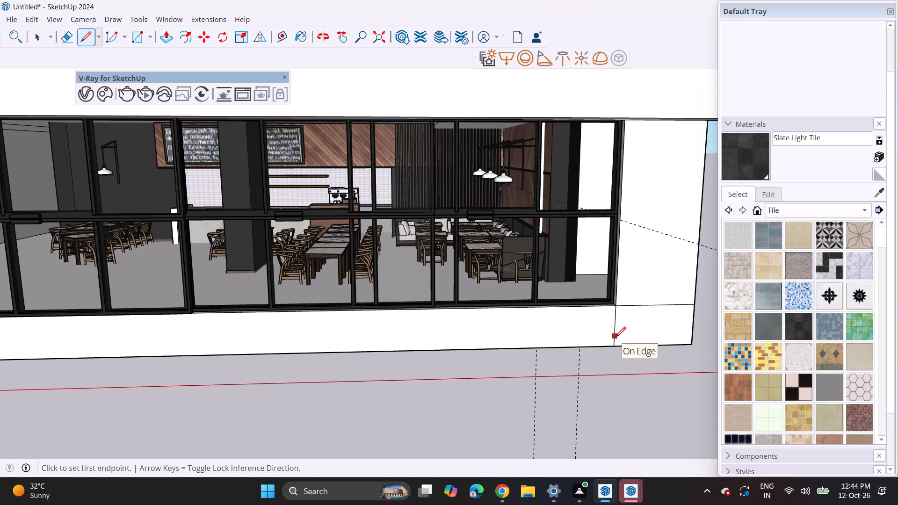
click(616, 339)
scroll(221, 350, down, 4)
shift+middle_drag(152, 366, 289, 373)
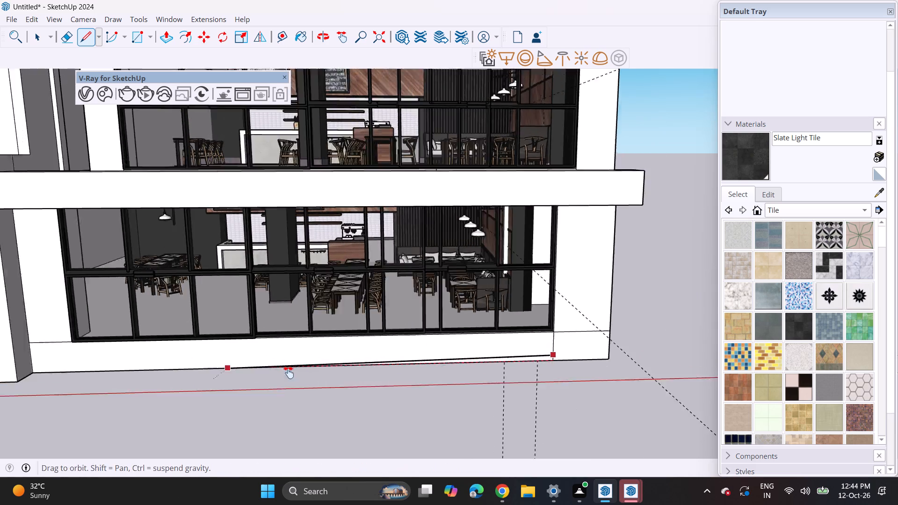
shift+middle_drag(289, 373, 401, 361)
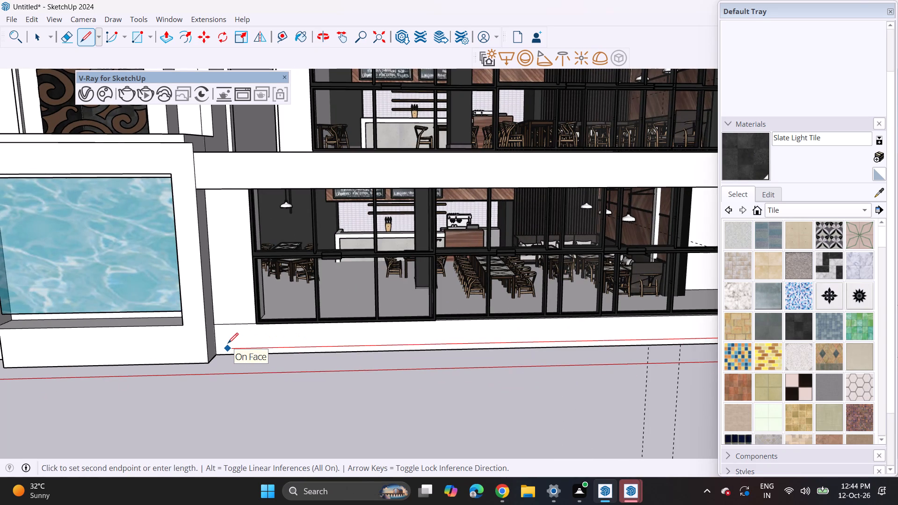
click(258, 342)
click(257, 326)
click(256, 351)
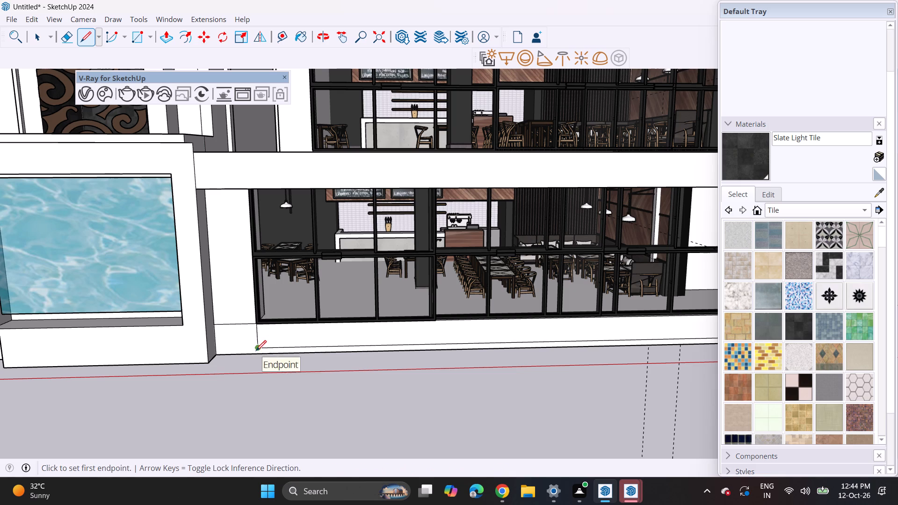
click(261, 355)
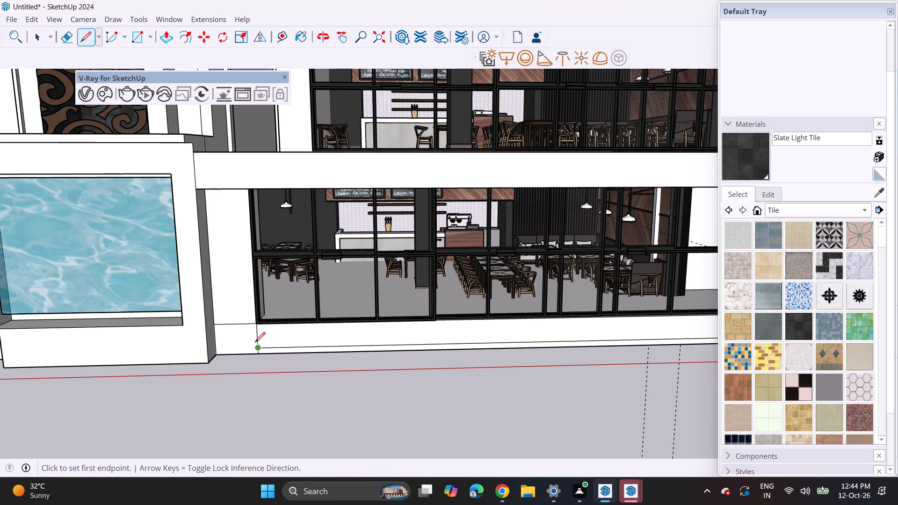
Draw two more horizontal lines across the stair area above the lowest one, spaced roughly evenly between the two vertical lines.
scroll(258, 343, up, 10)
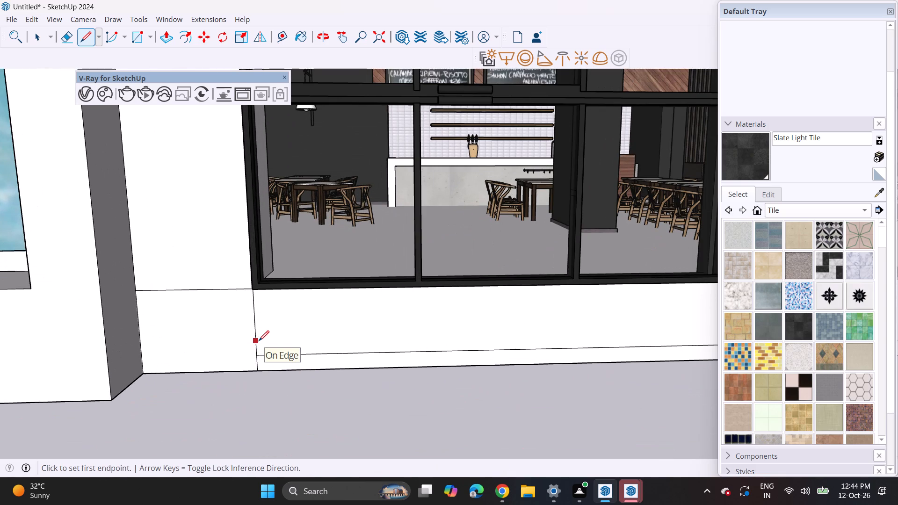
click(259, 341)
scroll(317, 353, down, 9)
shift+middle_drag(385, 364, 108, 344)
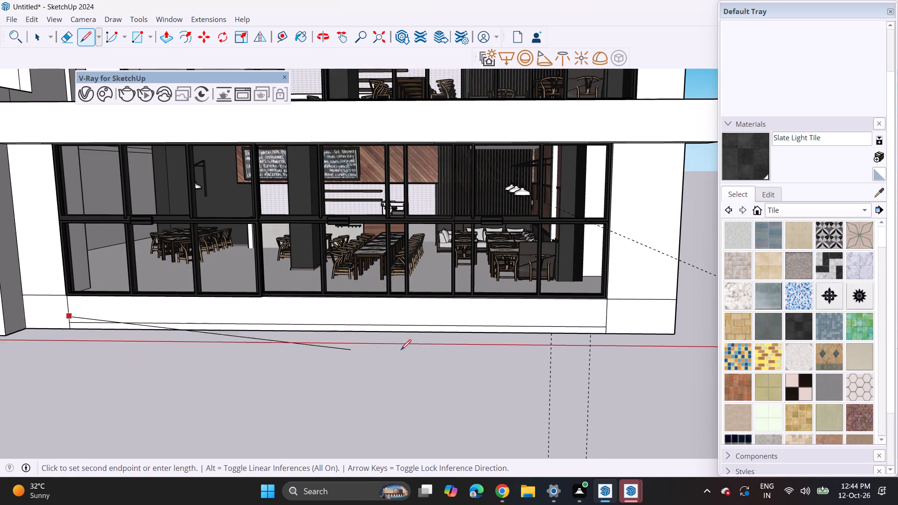
click(609, 317)
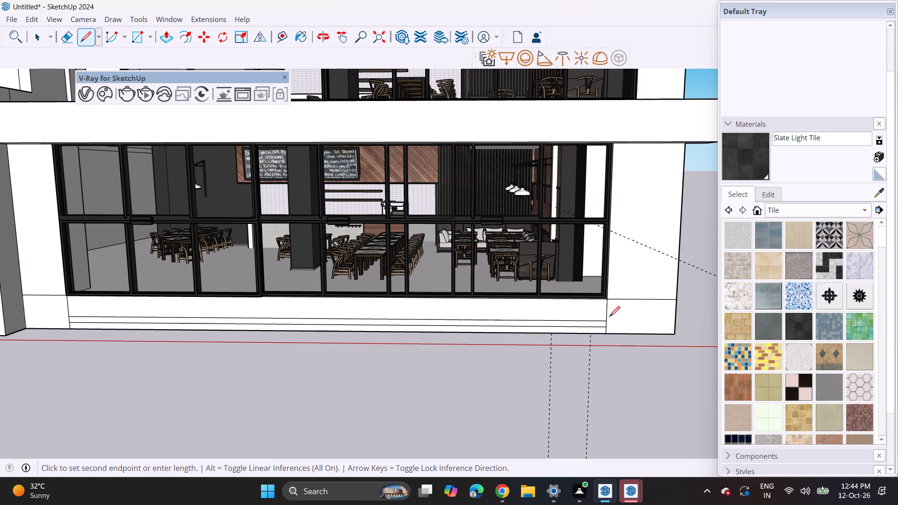
scroll(605, 313, up, 5)
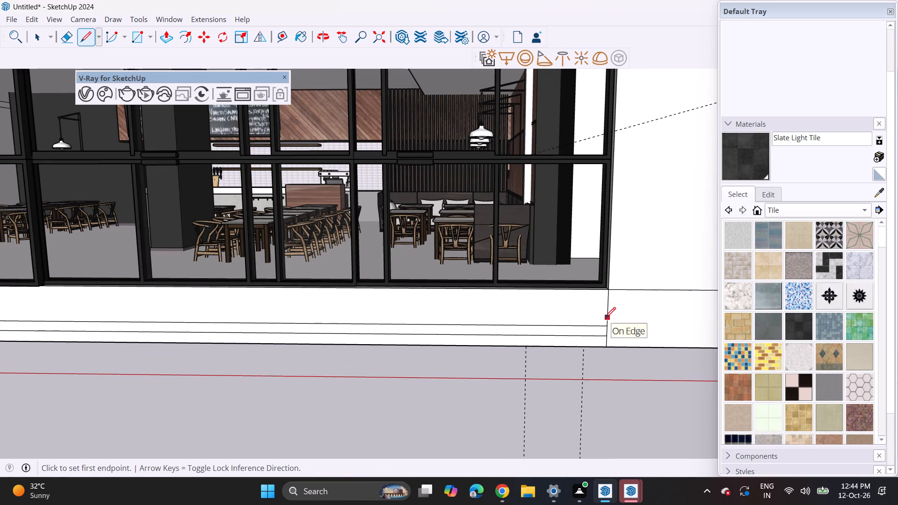
click(607, 317)
scroll(125, 340, down, 4)
shift+middle_drag(118, 336, 415, 339)
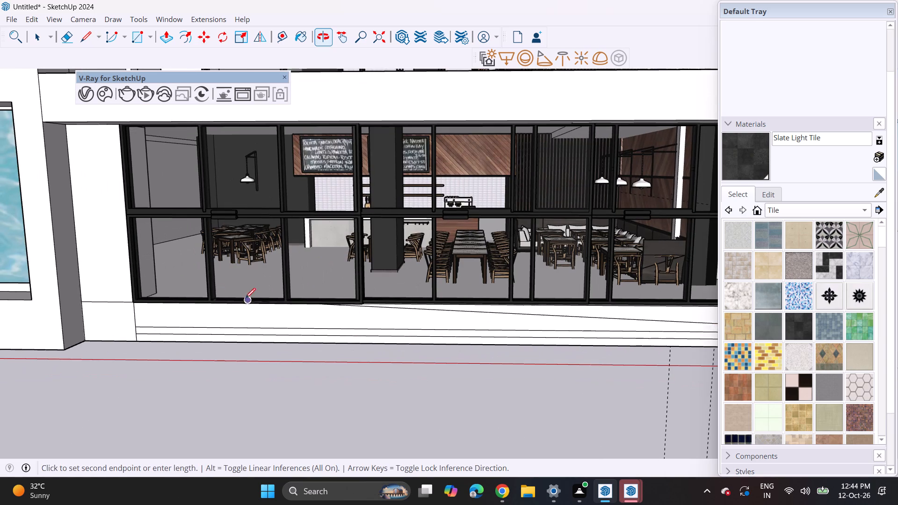
click(131, 318)
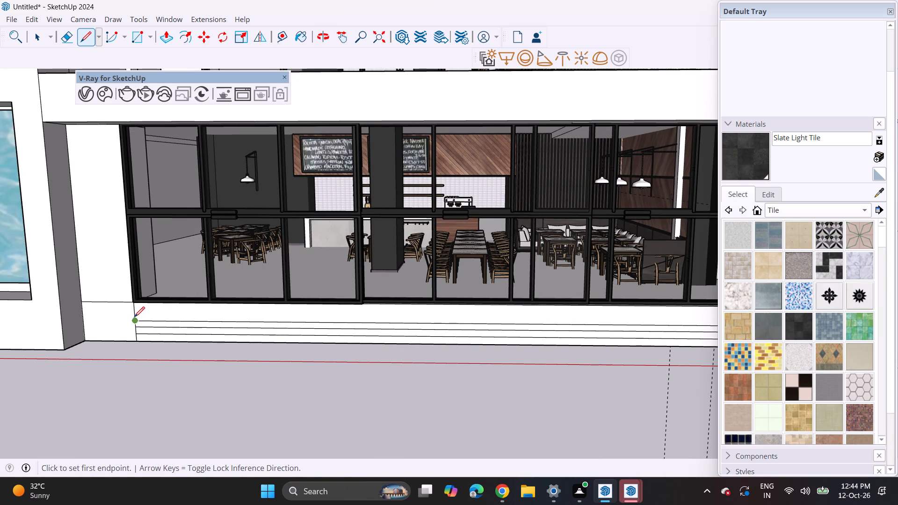
Draw two further horizontal lines across the upper stair area, the last one just below the glazing frame.
scroll(135, 313, up, 9)
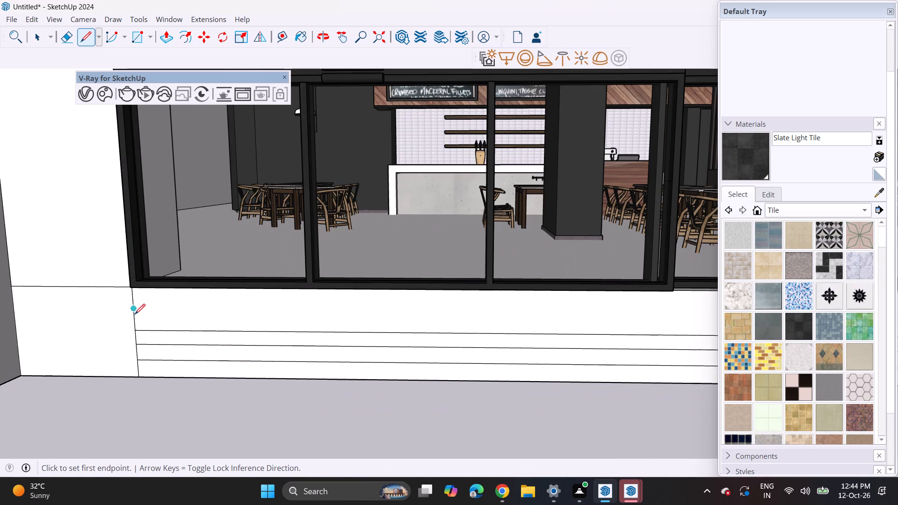
click(138, 320)
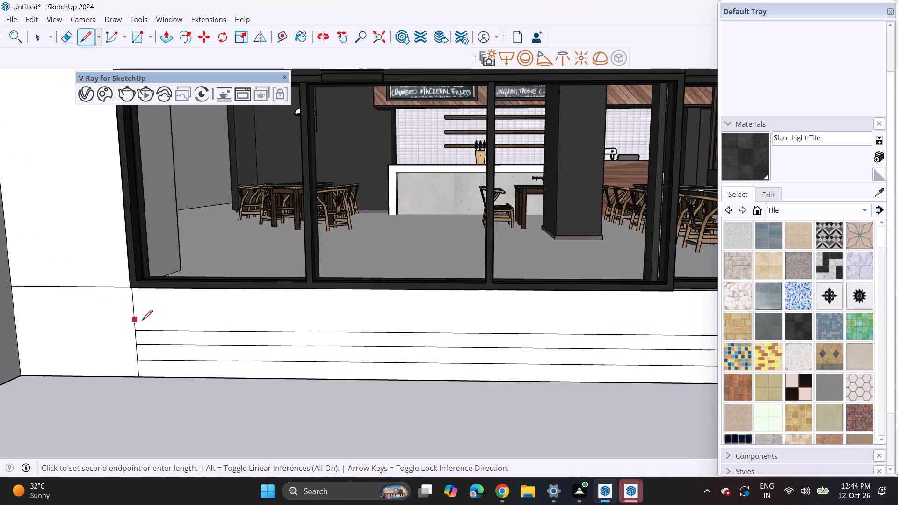
scroll(149, 321, down, 7)
shift+middle_drag(263, 337, 0, 332)
shift+middle_drag(598, 335, 454, 334)
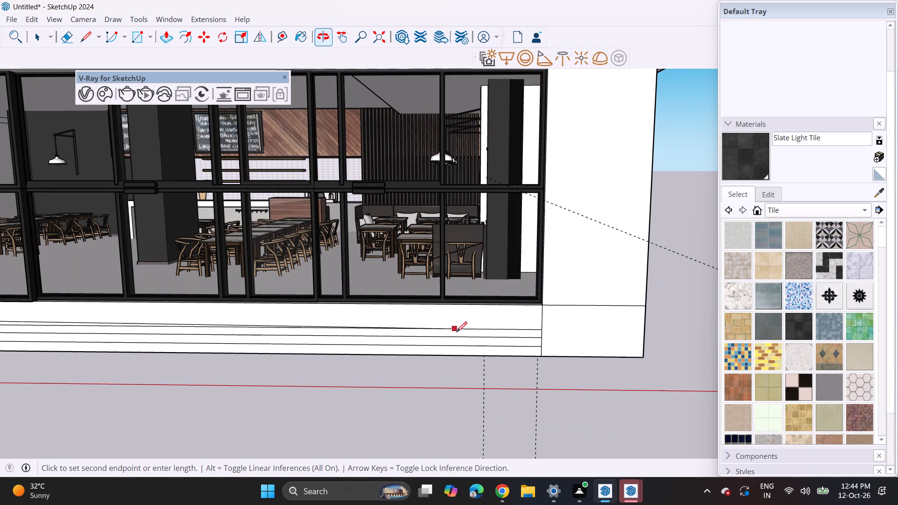
click(543, 321)
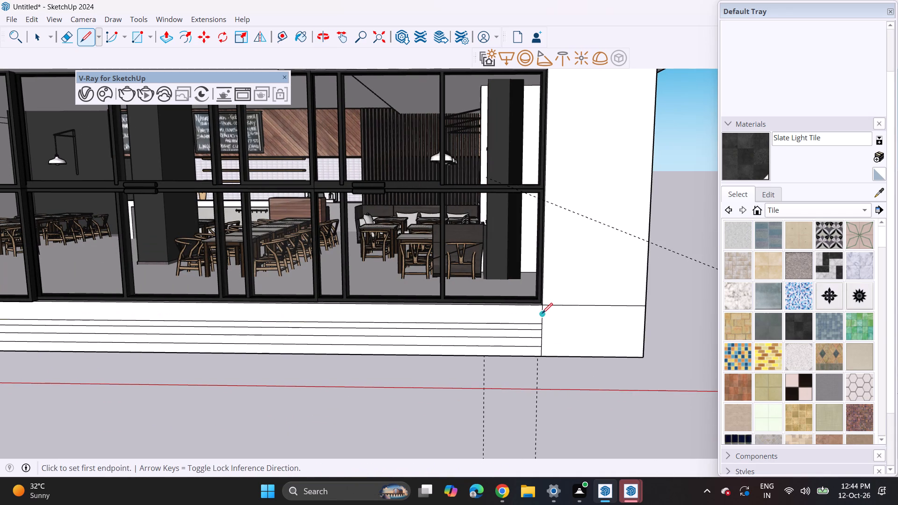
click(542, 313)
scroll(308, 315, down, 6)
shift+middle_drag(224, 337, 556, 337)
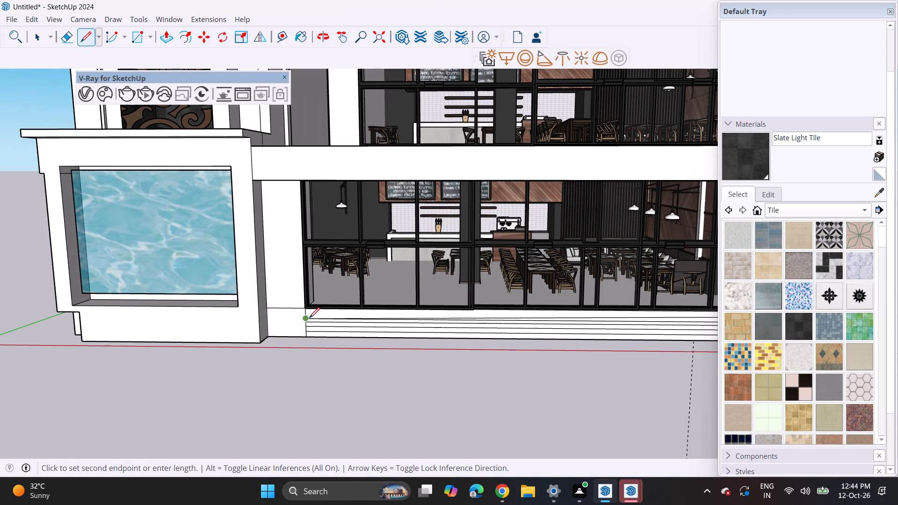
scroll(306, 313, up, 9)
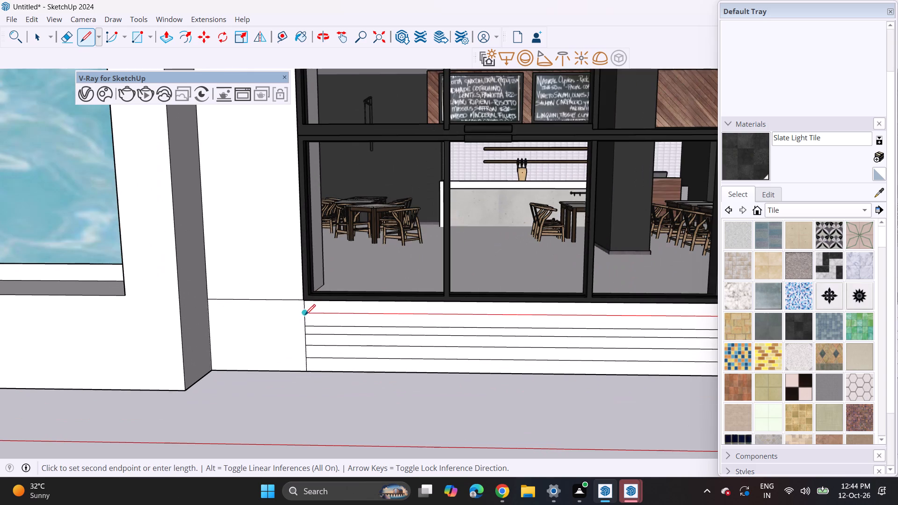
click(305, 315)
Pull the lowest strip of the stair area outward flush with the front of the water panel's frame to form the bottom step.
scroll(311, 317, down, 14)
shift+middle_drag(382, 332, 236, 326)
middle_drag(398, 346, 193, 361)
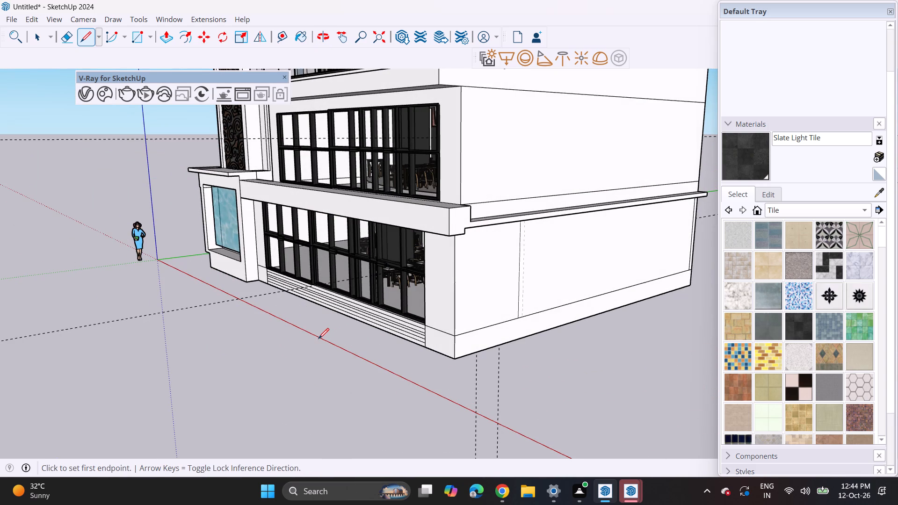
scroll(322, 338, up, 5)
scroll(423, 339, up, 4)
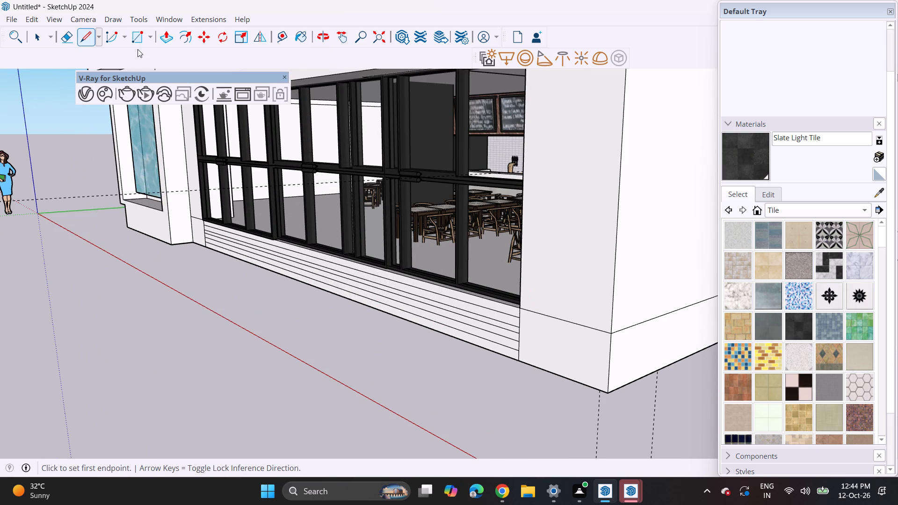
click(164, 38)
click(437, 328)
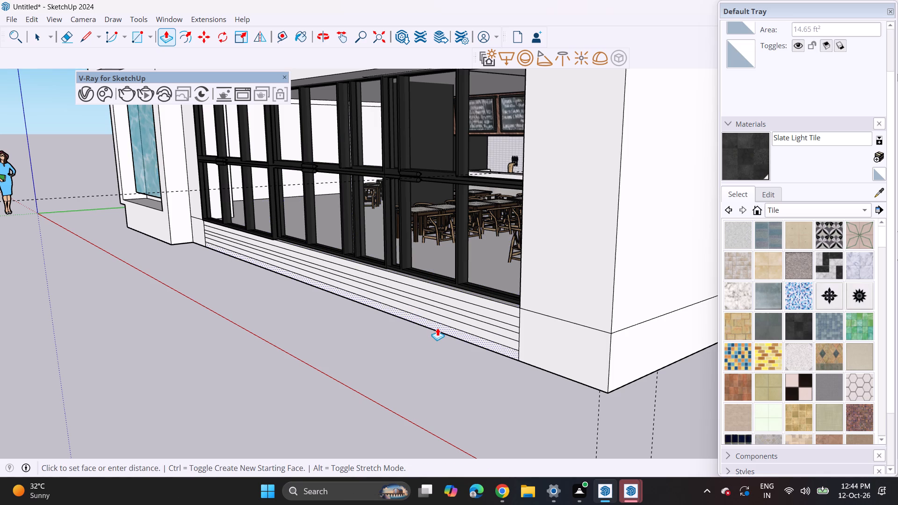
click(152, 231)
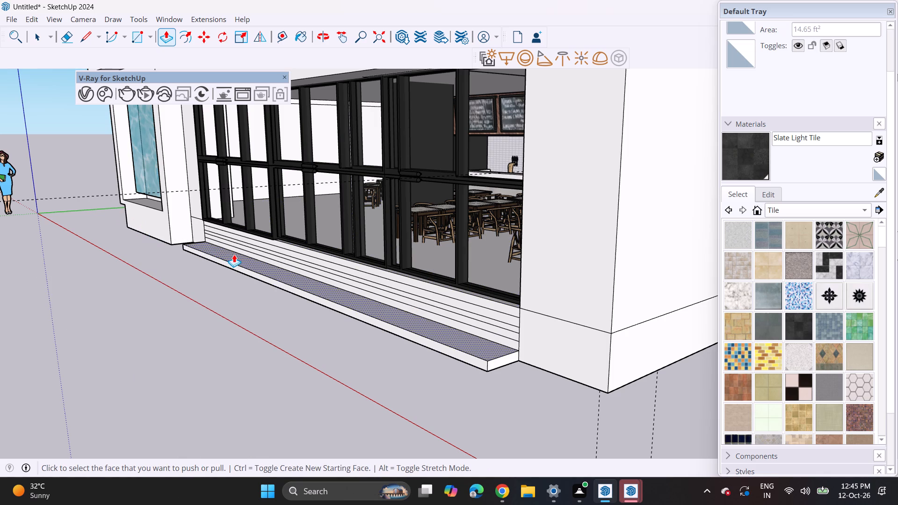
Pull the remaining strips above the bottom step outward by progressively smaller amounts to form the ascending entrance steps.
click(236, 252)
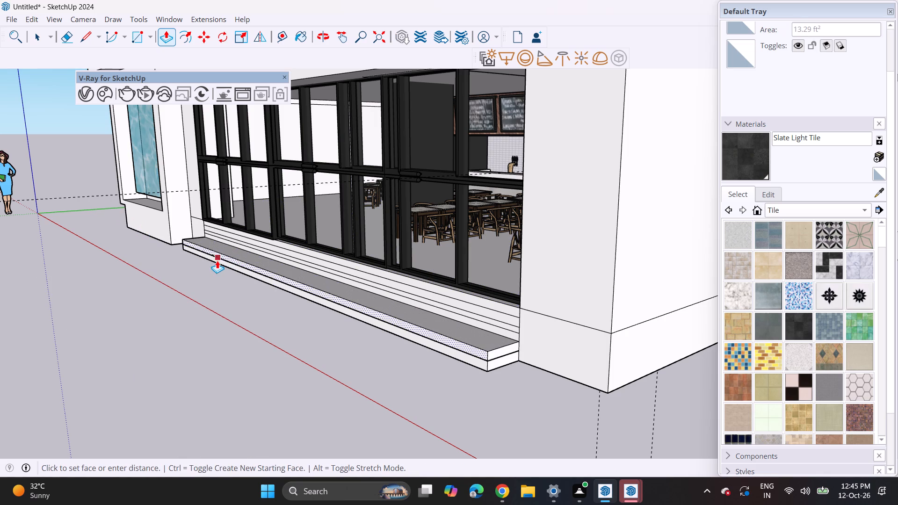
click(222, 256)
click(243, 249)
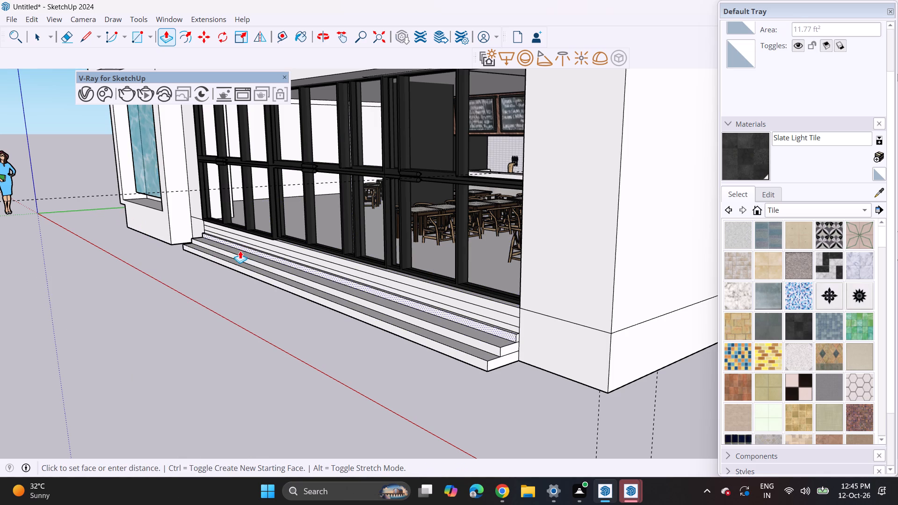
click(236, 252)
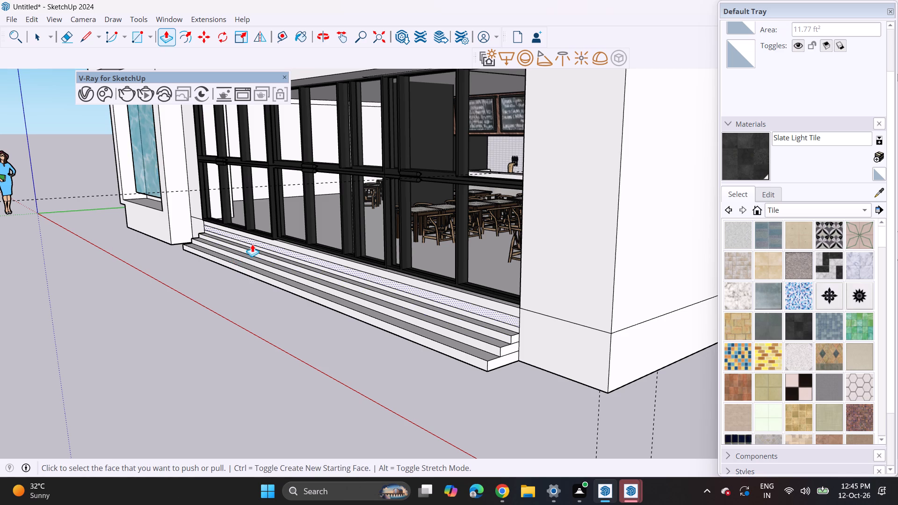
click(252, 247)
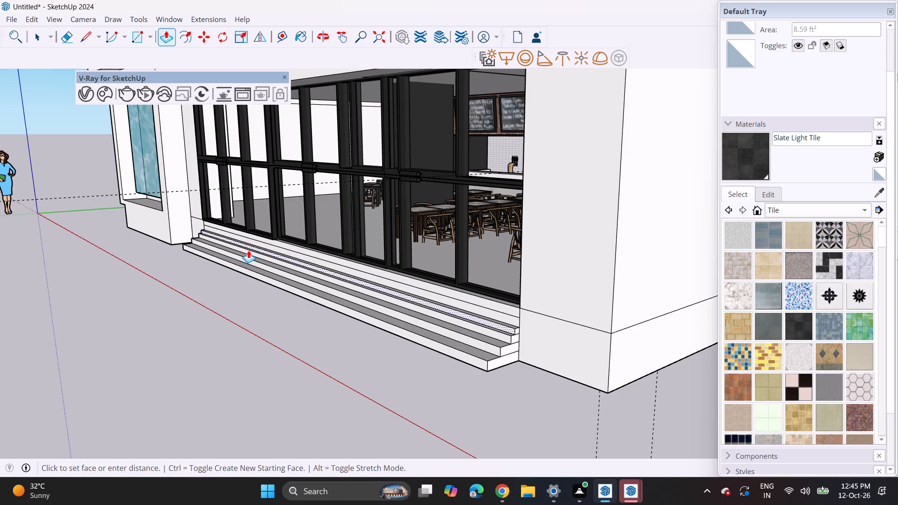
click(248, 250)
click(257, 241)
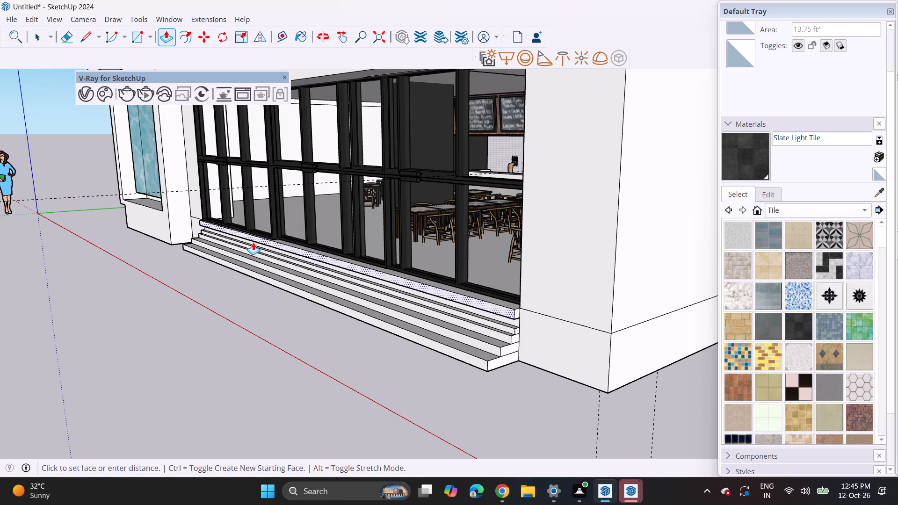
click(257, 240)
click(261, 245)
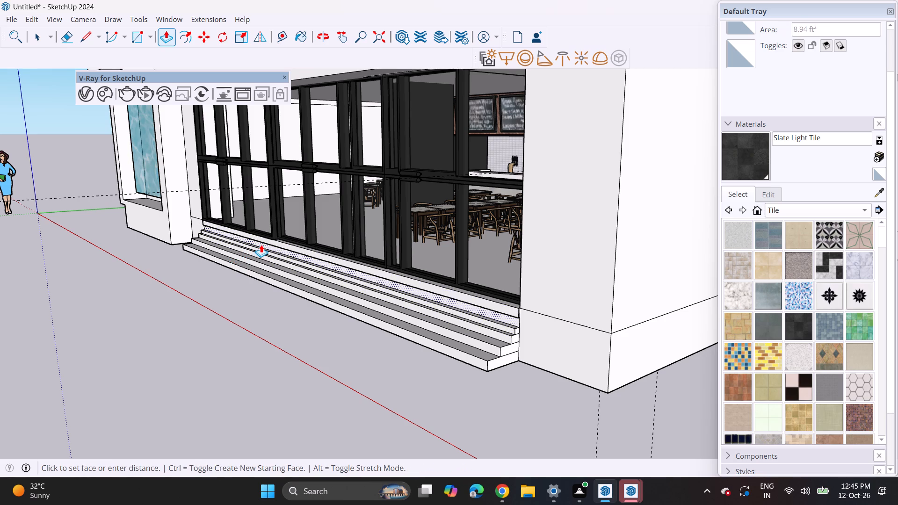
click(255, 245)
Examine the entrance steps and the whole building elevation from several angles and distances.
middle_drag(242, 261, 337, 253)
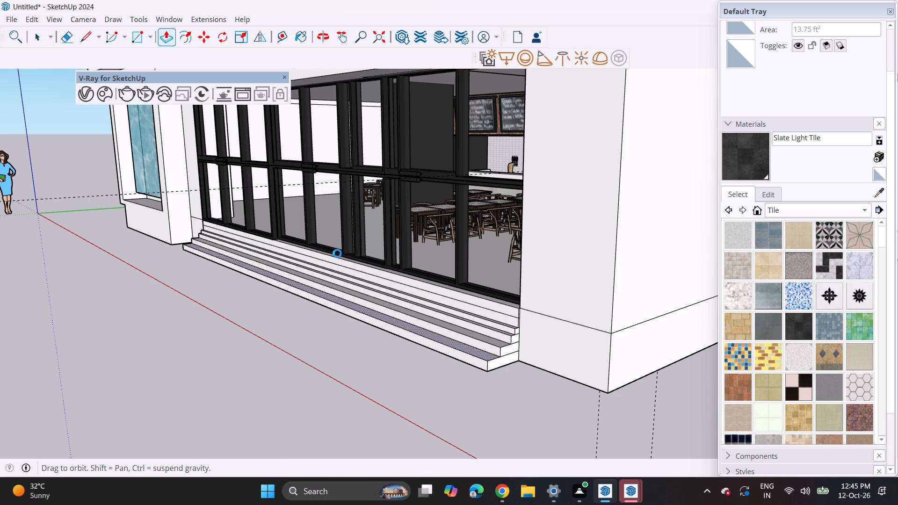
middle_drag(337, 253, 474, 228)
middle_drag(173, 297, 245, 278)
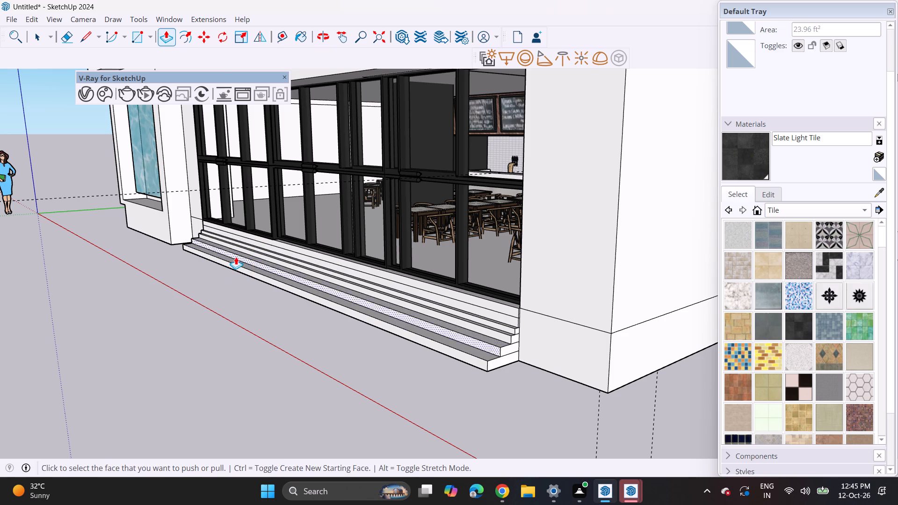
middle_drag(239, 261, 425, 234)
scroll(419, 226, down, 8)
middle_drag(376, 254, 432, 258)
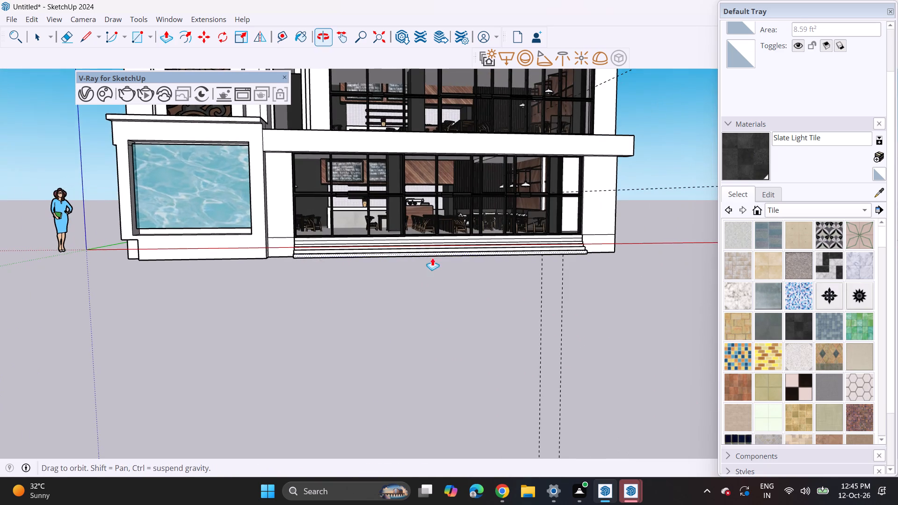
middle_drag(432, 258, 440, 258)
shift+middle_drag(462, 258, 342, 331)
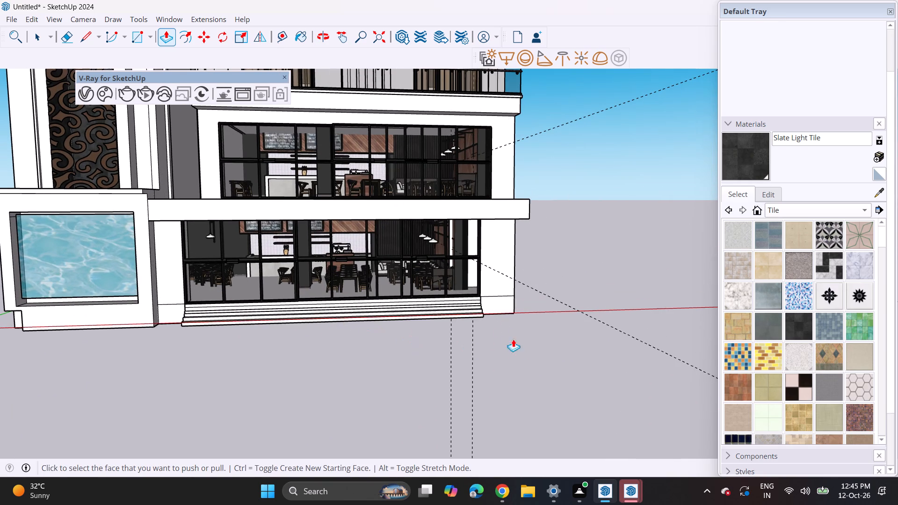
middle_drag(500, 324, 454, 312)
shift+middle_drag(442, 311, 509, 331)
scroll(365, 332, down, 2)
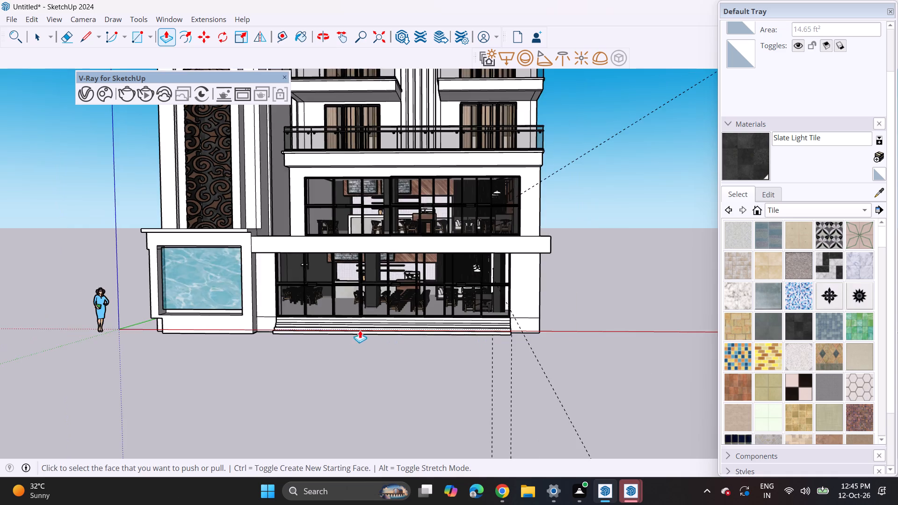
shift+middle_drag(350, 332, 392, 404)
scroll(357, 377, down, 2)
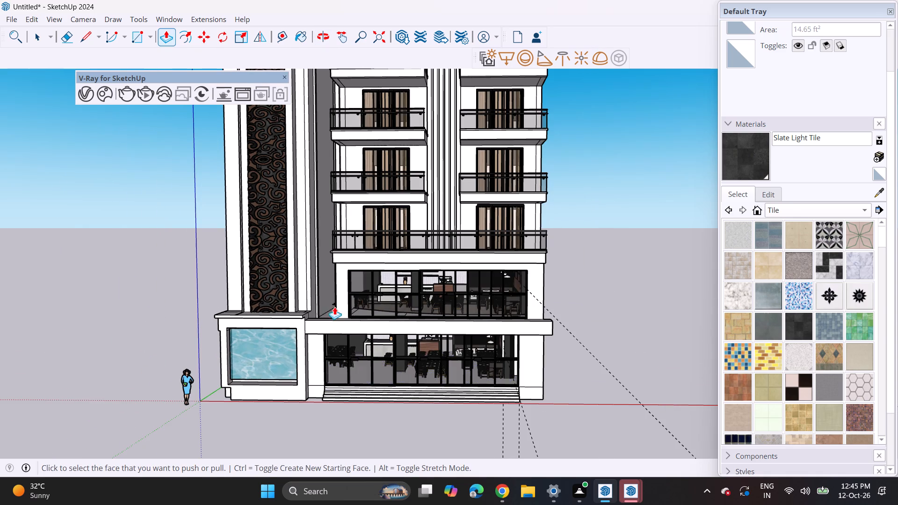
middle_drag(330, 297, 343, 377)
middle_drag(334, 375, 347, 332)
scroll(349, 329, down, 4)
shift+middle_drag(326, 345, 254, 317)
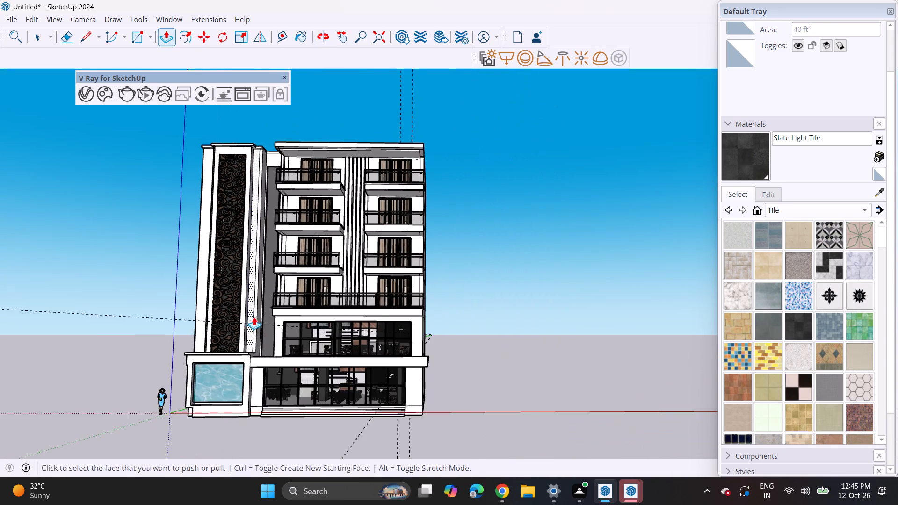
middle_drag(261, 320, 311, 326)
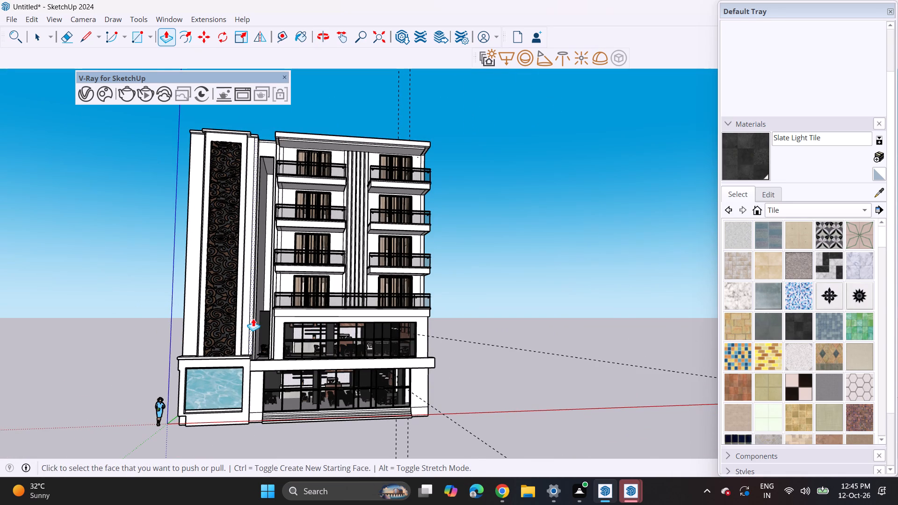
middle_drag(253, 318, 234, 310)
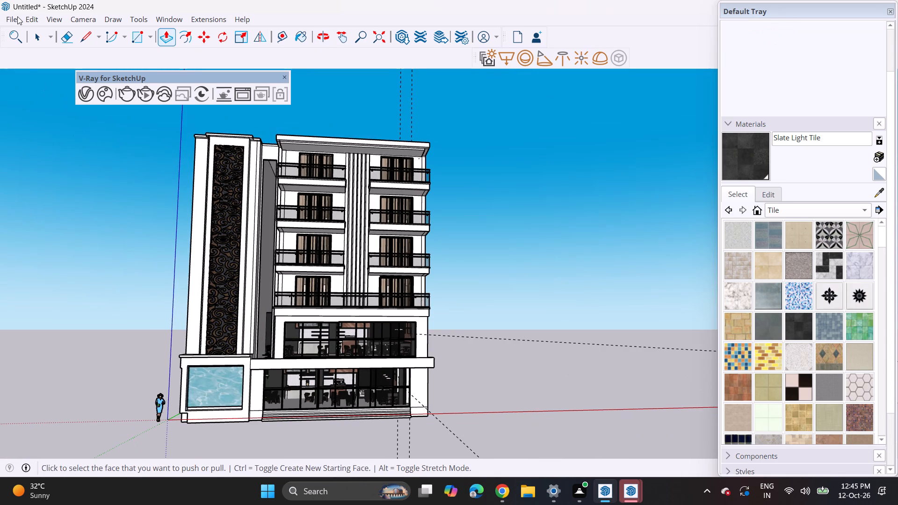
Paint the tall recessed wall between the patterned tower and the balconies with the Mosaic Hexagonal Tile material.
click(793, 303)
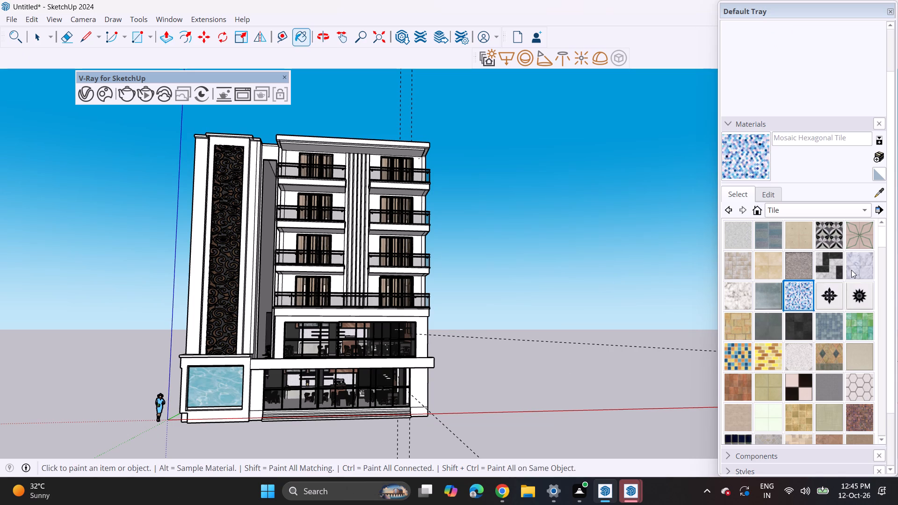
click(262, 262)
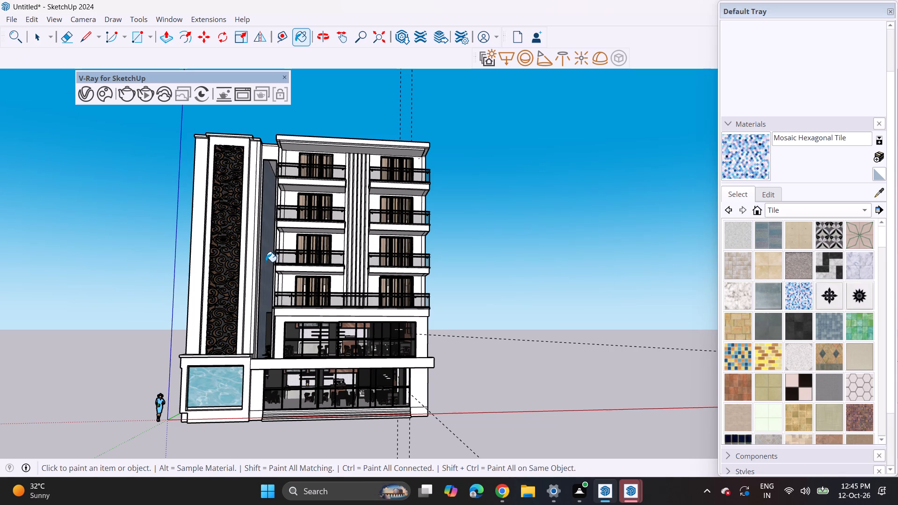
middle_drag(261, 273, 283, 282)
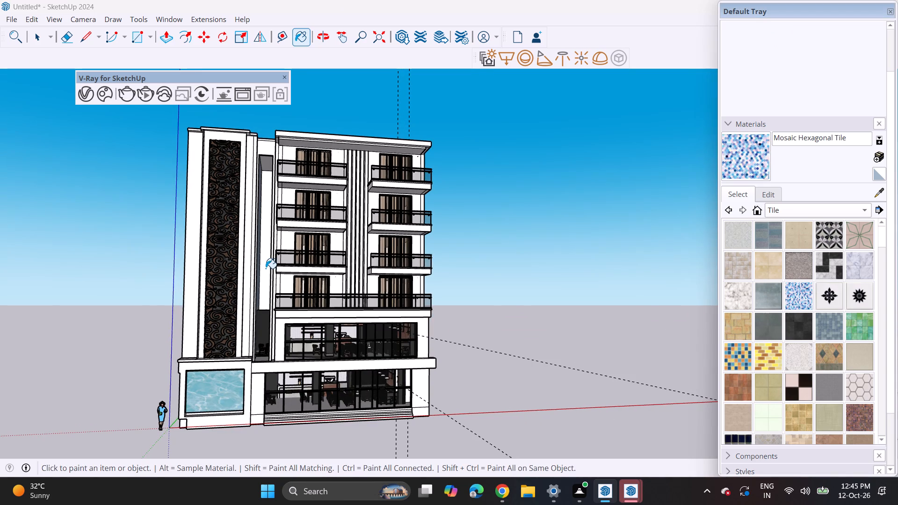
click(266, 268)
click(267, 164)
middle_drag(297, 270, 318, 285)
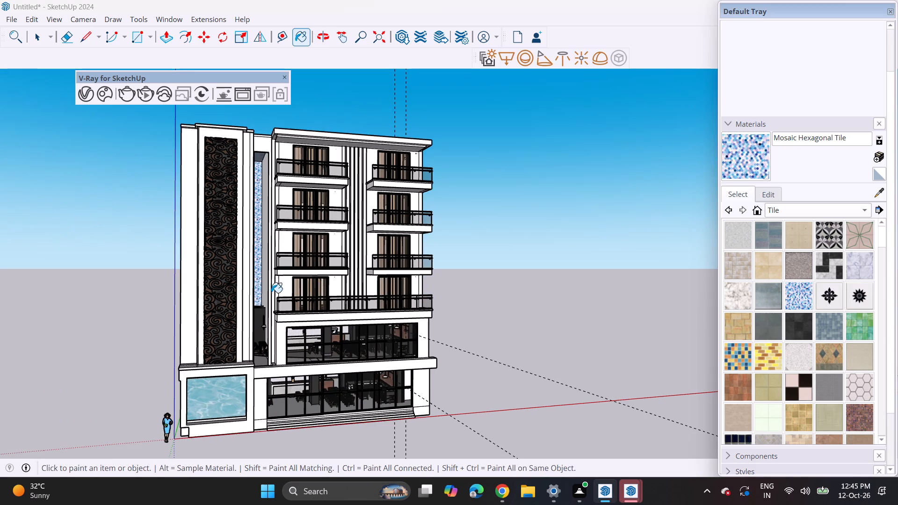
click(267, 281)
middle_drag(266, 286, 253, 285)
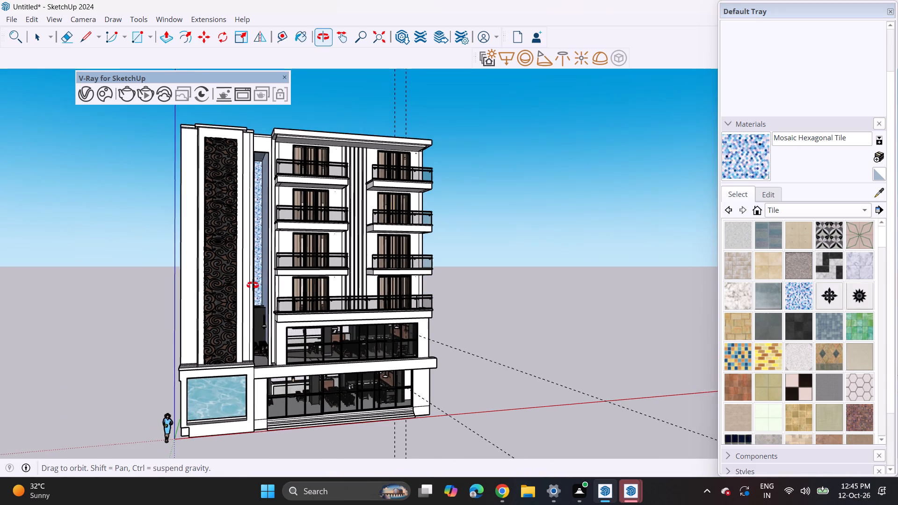
middle_drag(253, 285, 229, 281)
Darken the Mosaic Hexagonal Tile material by lowering its colour brightness to a deep shade.
click(774, 194)
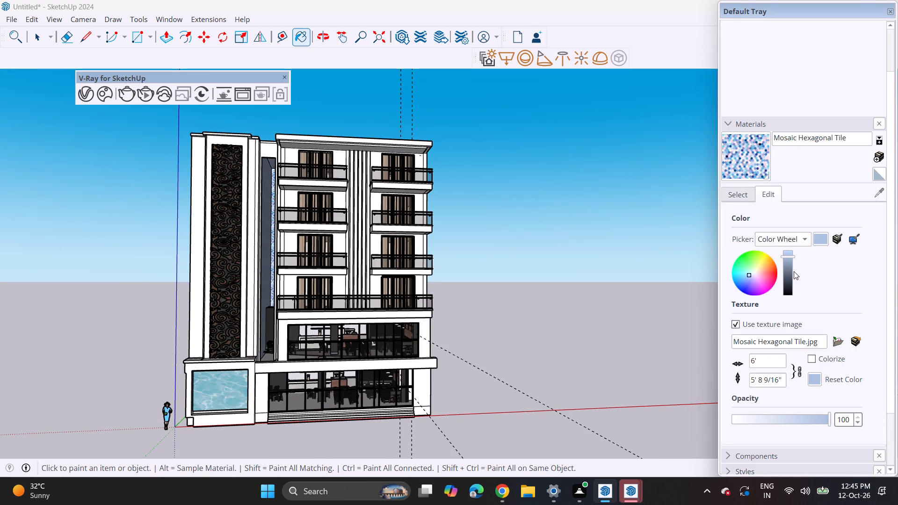
click(786, 270)
click(784, 275)
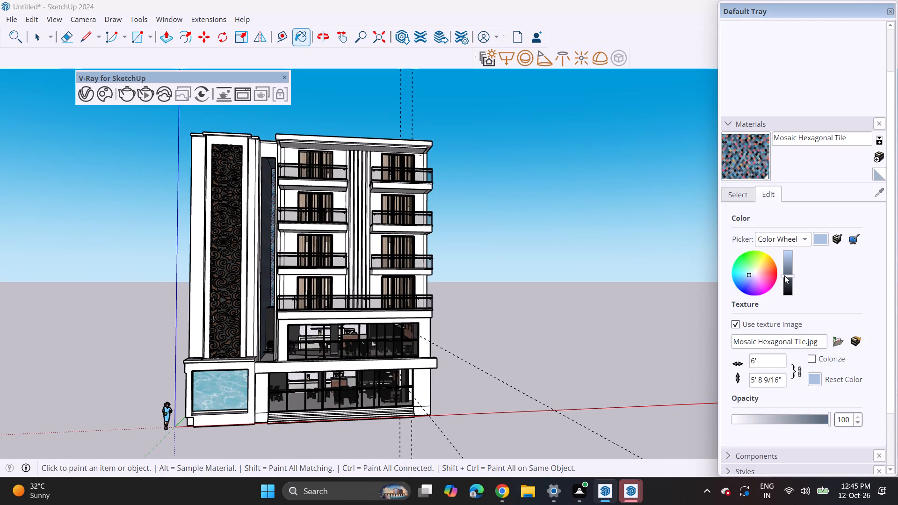
click(789, 278)
click(791, 281)
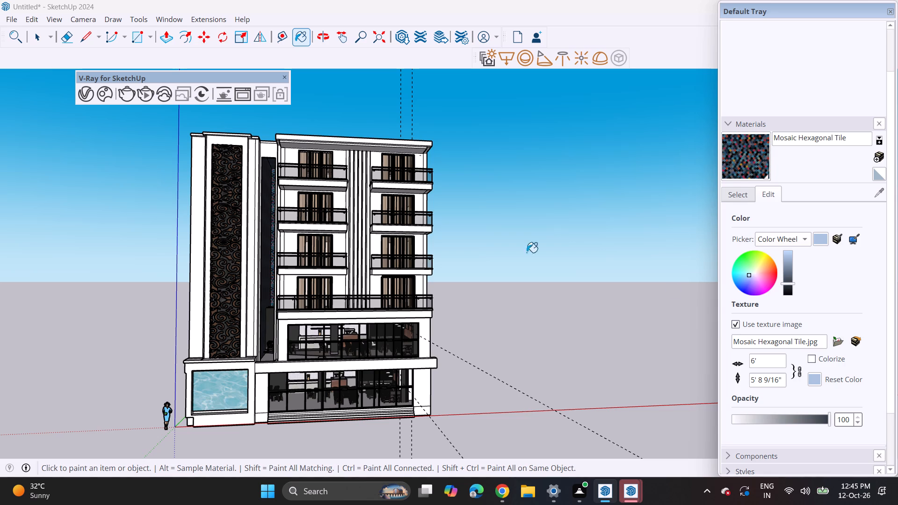
Import the Scandinavian Door with glass wall and transom window model from Downloads and place it in the open space beside the building.
click(14, 22)
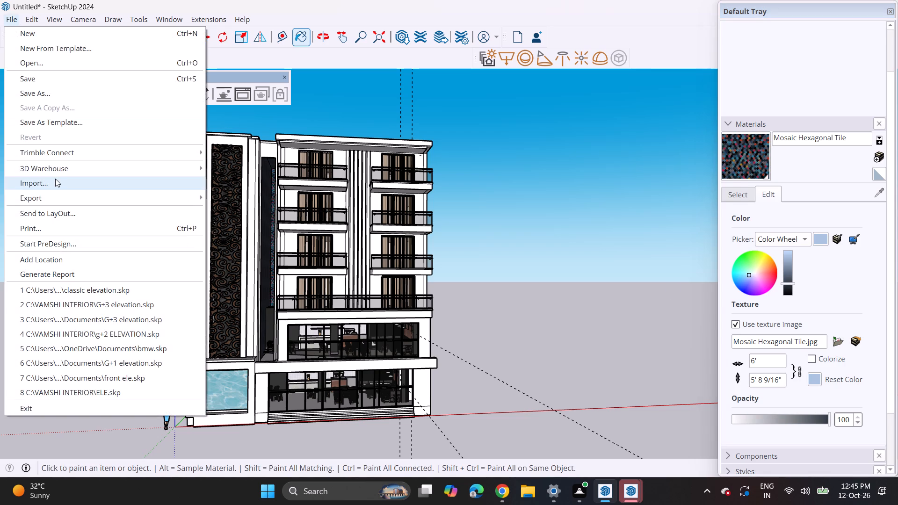
click(54, 180)
scroll(224, 166, down, 3)
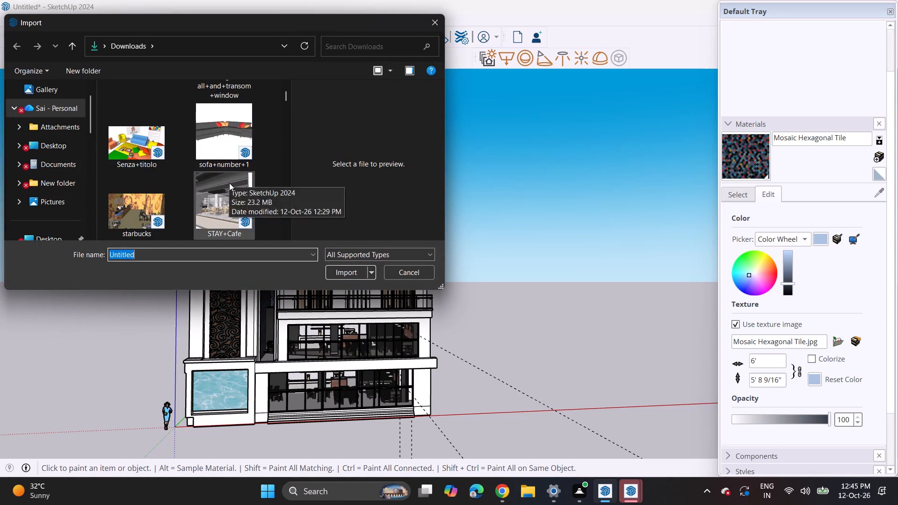
scroll(222, 141, up, 3)
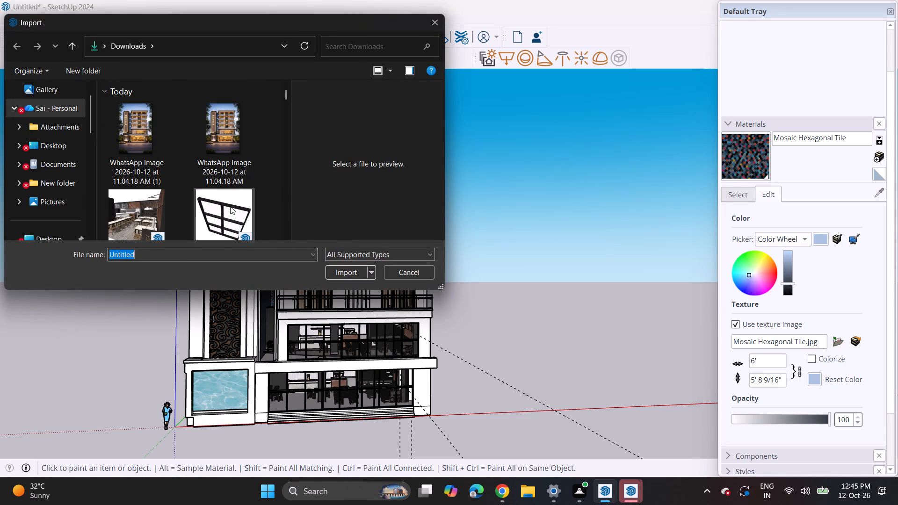
click(230, 209)
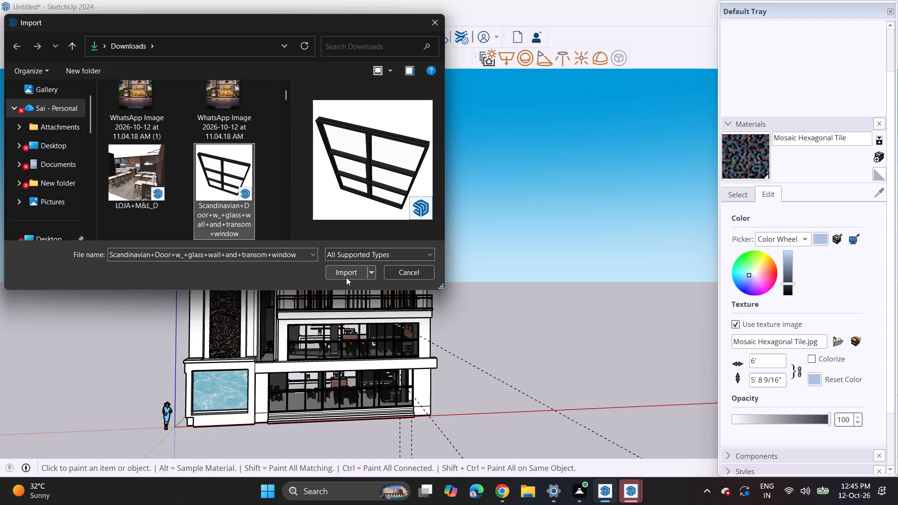
click(346, 277)
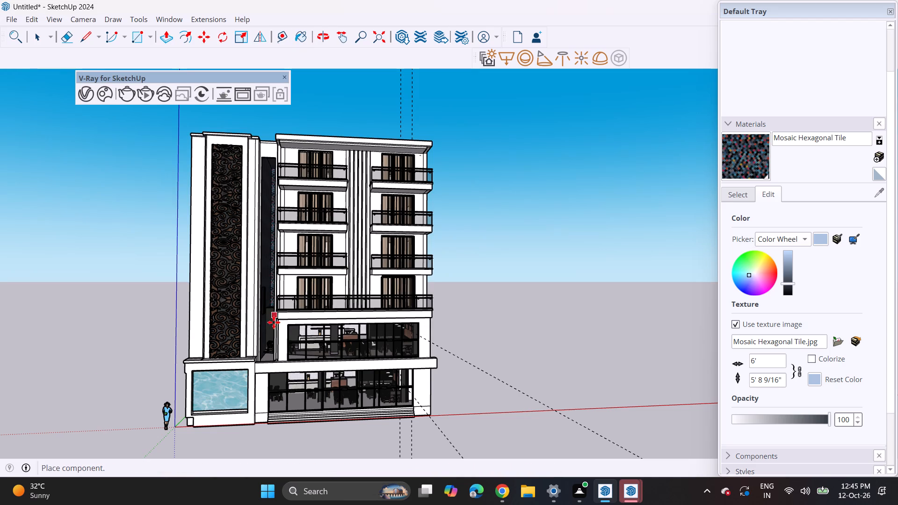
scroll(272, 341, up, 4)
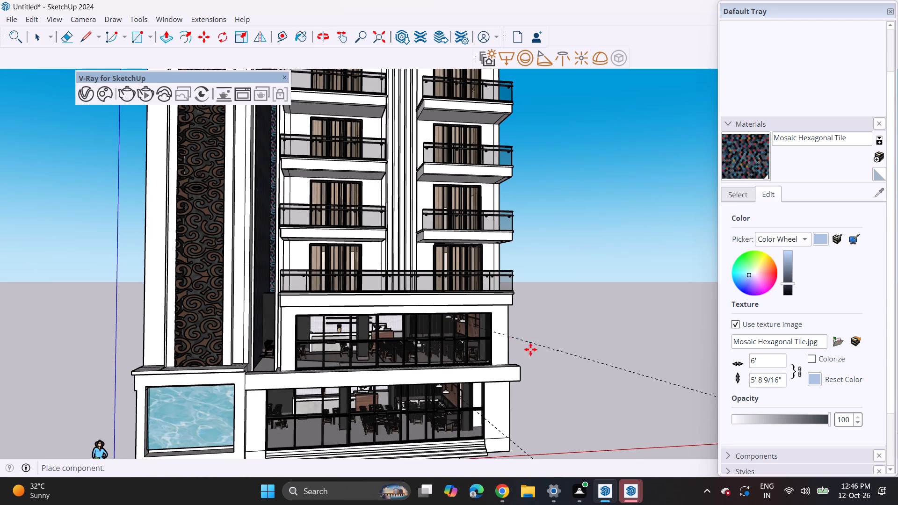
click(594, 348)
Rotate the imported glass-wall door about a quarter turn in the horizontal plane, aligning it with the building's front.
middle_drag(616, 349, 550, 349)
middle_drag(679, 334, 592, 326)
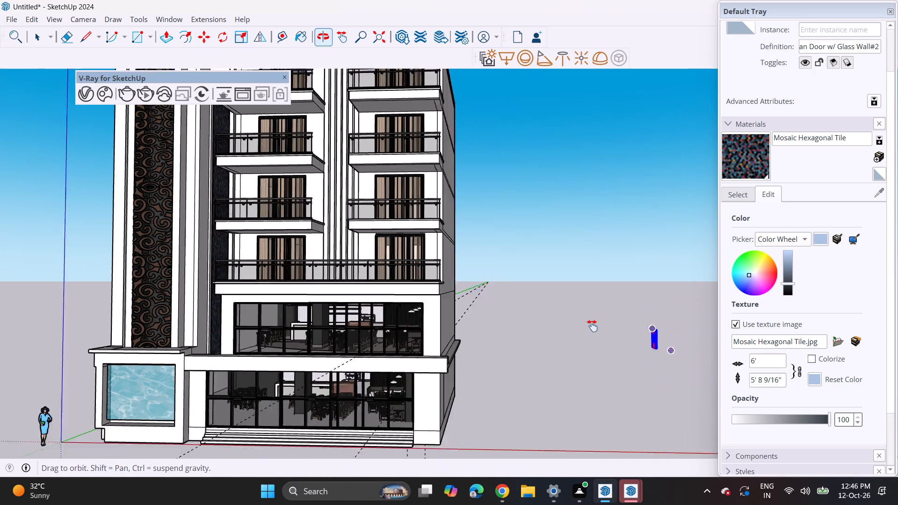
middle_drag(592, 326, 531, 322)
drag(224, 37, 228, 45)
click(478, 318)
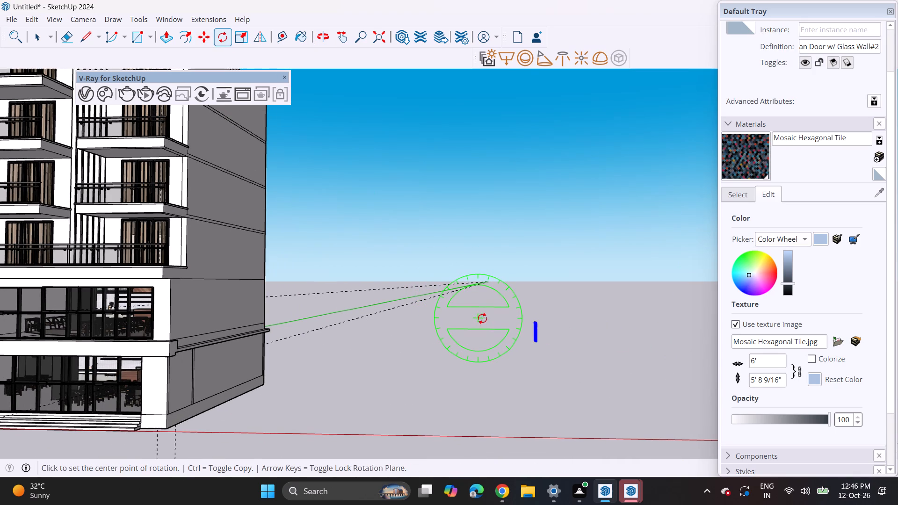
middle_drag(528, 335, 516, 474)
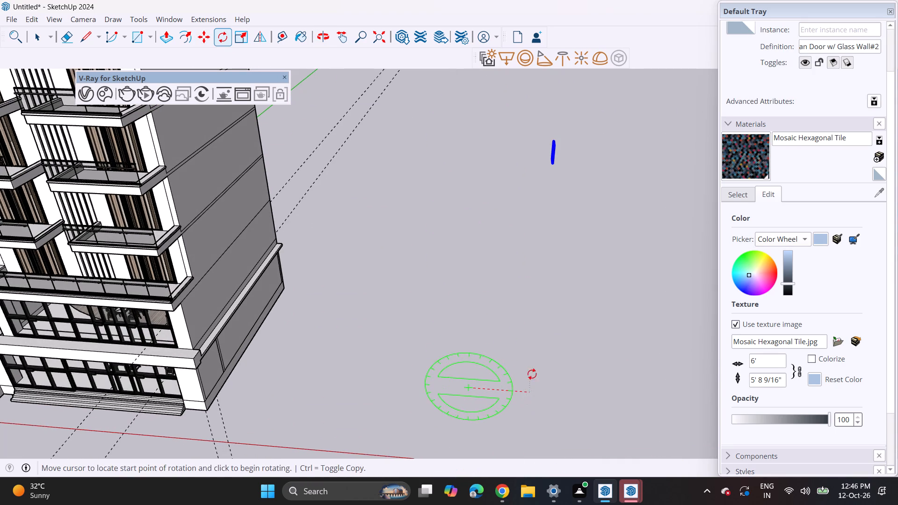
key(Escape)
click(541, 353)
click(596, 352)
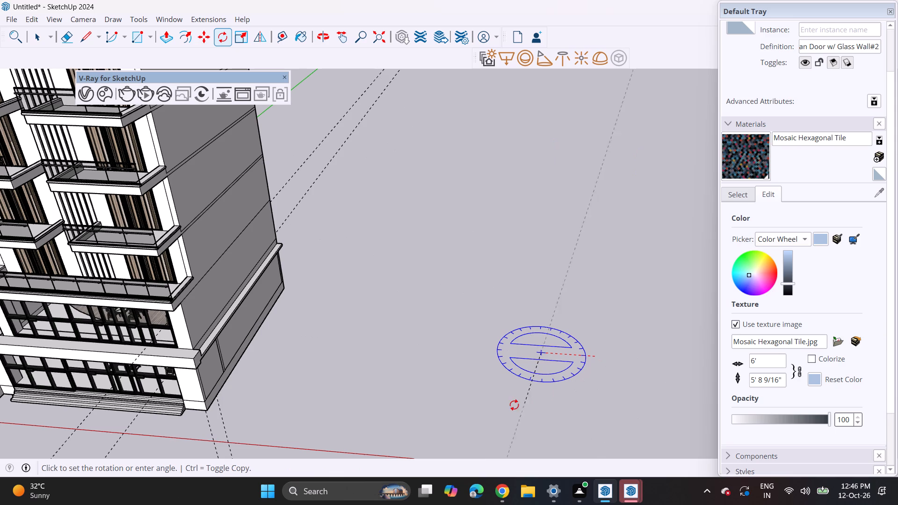
click(538, 408)
Move the imported glass-wall door by its upper corner into the narrow recess between the patterned tower and the balconies.
scroll(560, 365, down, 5)
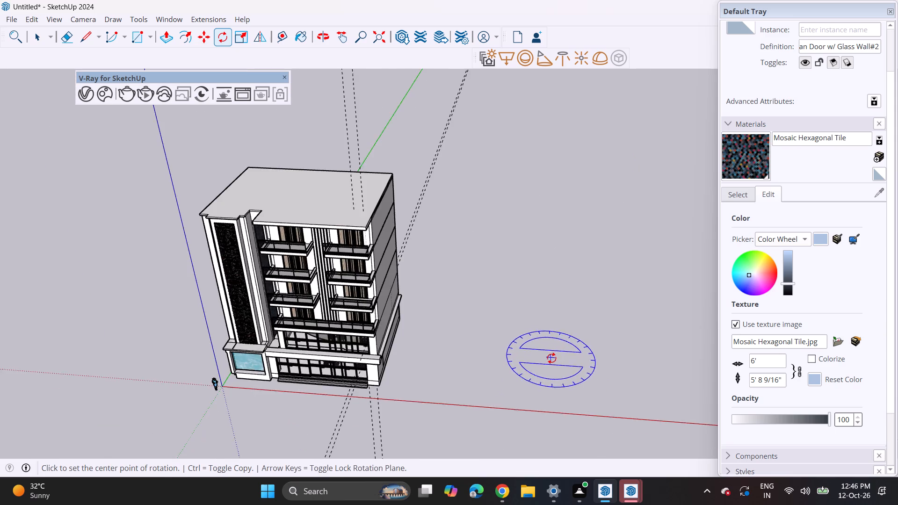
scroll(551, 358, down, 4)
shift+middle_drag(558, 353, 334, 318)
key(m)
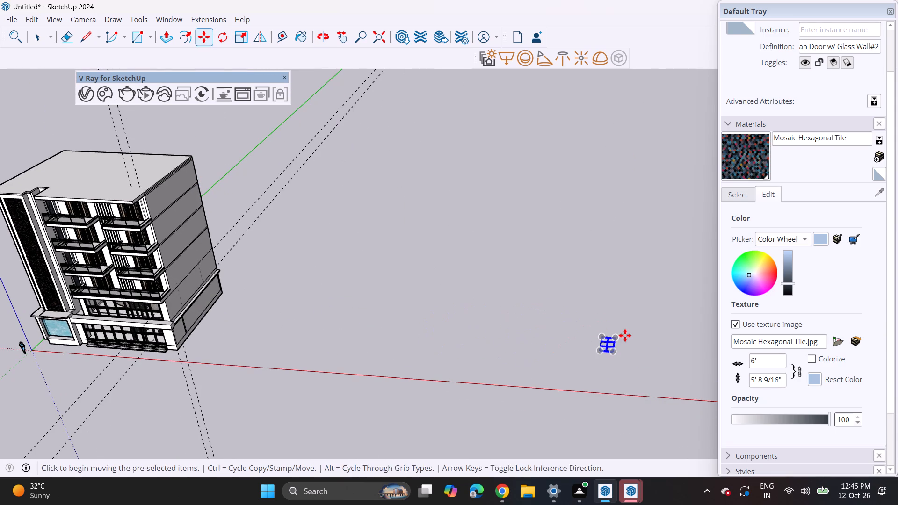
click(618, 336)
shift+middle_drag(101, 281, 340, 286)
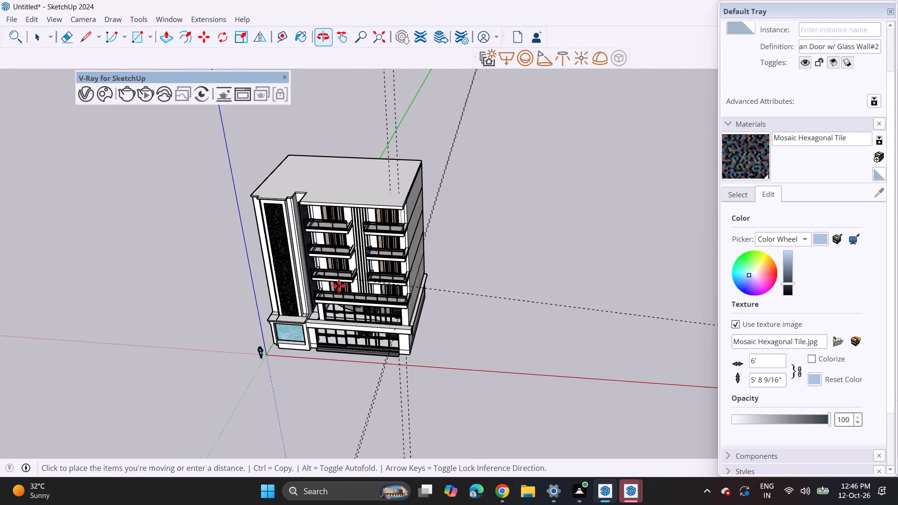
middle_drag(295, 293, 422, 285)
scroll(455, 281, up, 17)
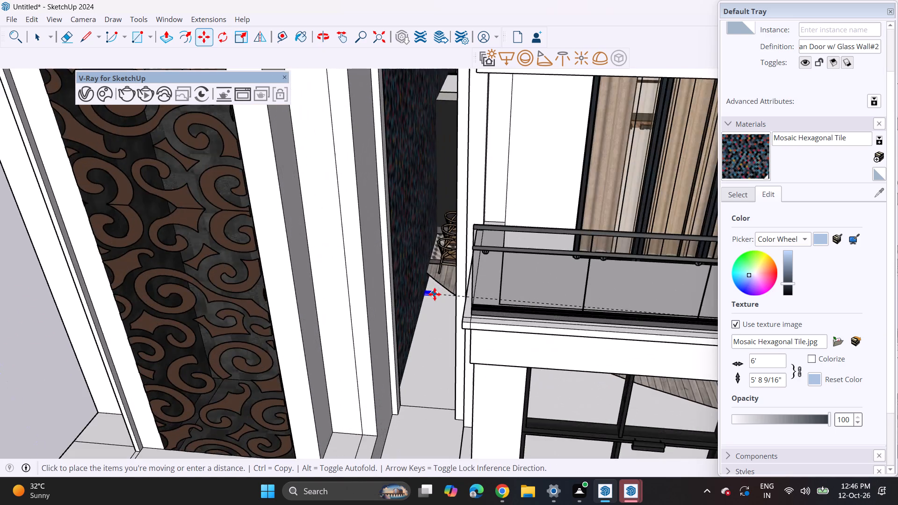
middle_drag(435, 293, 472, 223)
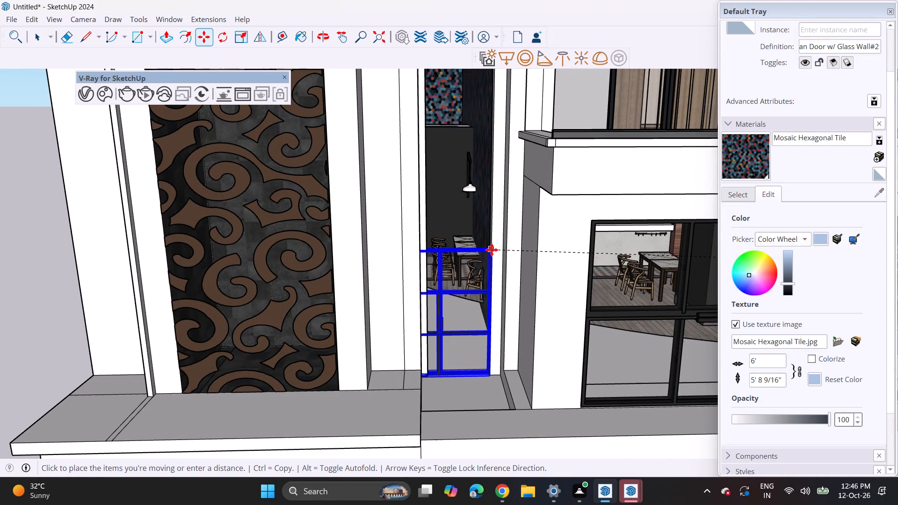
click(492, 250)
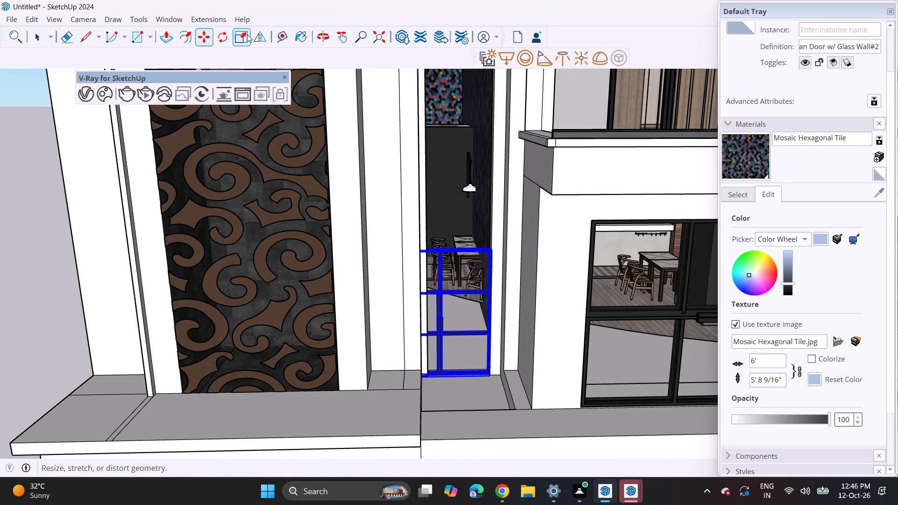
Move the glass-wall door forward to the front of the recess floor, clear of the side walls.
click(247, 34)
middle_drag(411, 308, 293, 354)
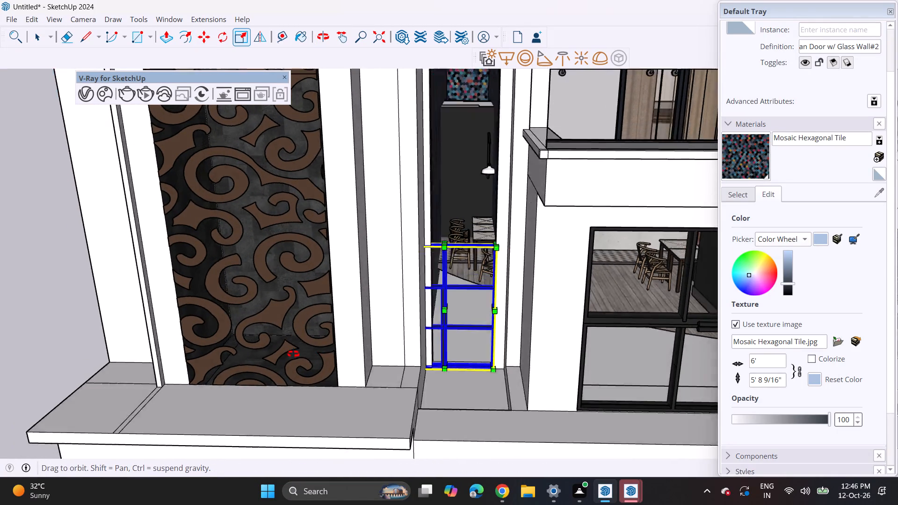
middle_drag(293, 354, 270, 352)
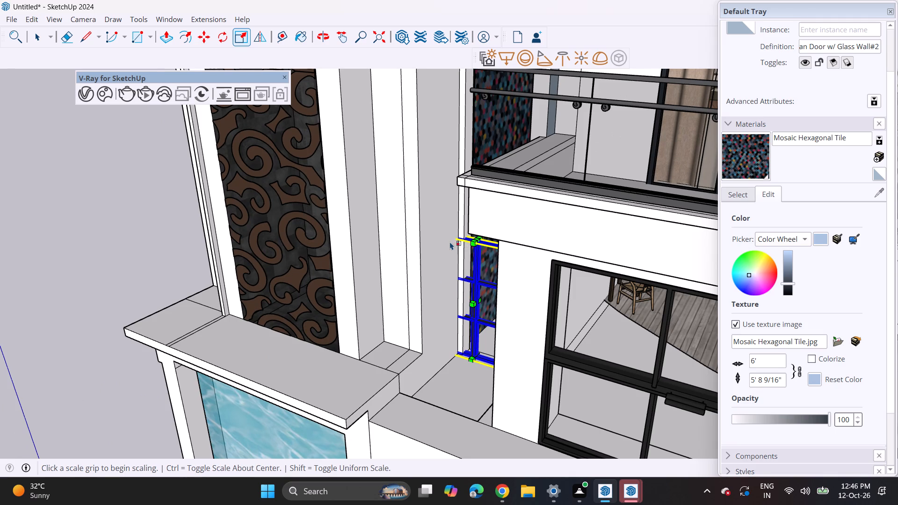
middle_drag(448, 242, 538, 215)
middle_drag(478, 255, 477, 331)
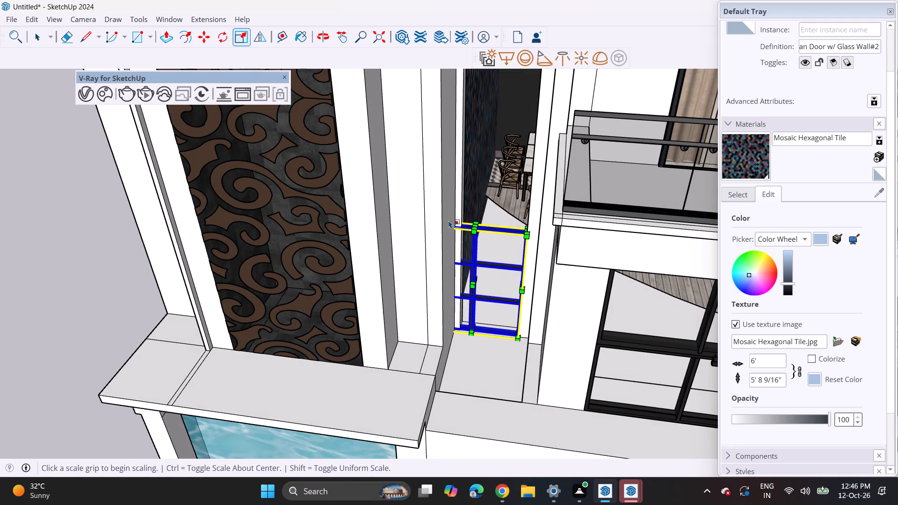
key(space)
text(m)
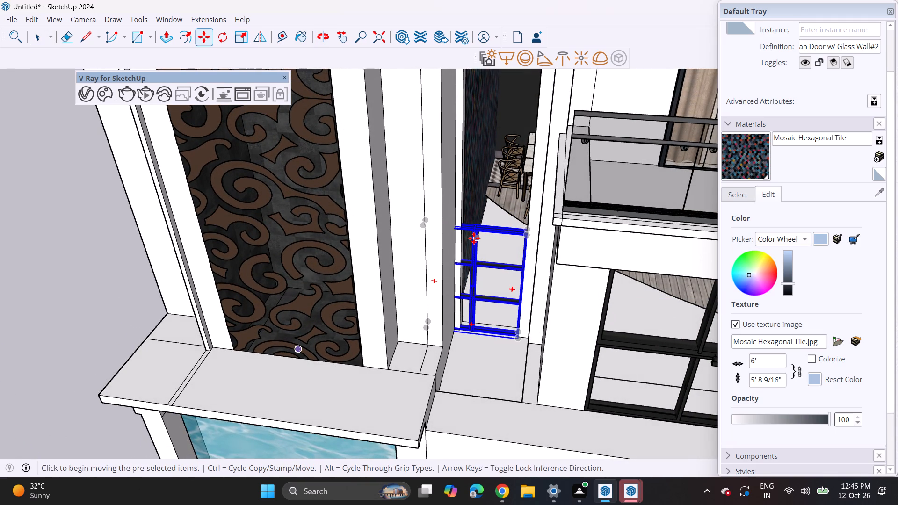
click(474, 238)
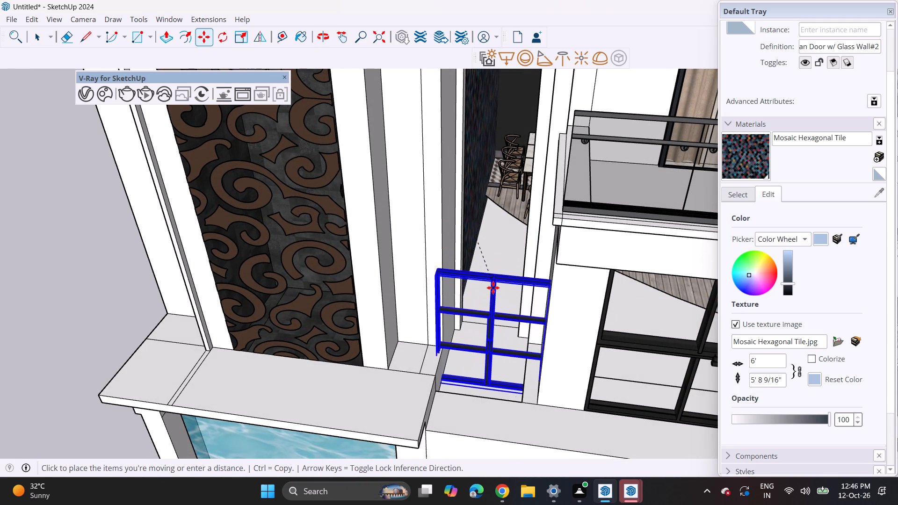
click(490, 283)
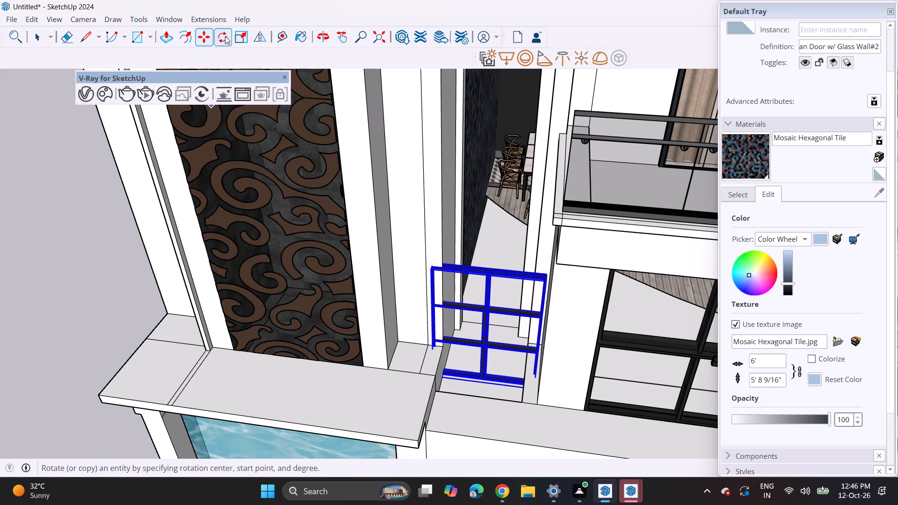
Scale the glass-wall door narrower from both sides so it is slightly narrower than the recess opening.
click(235, 37)
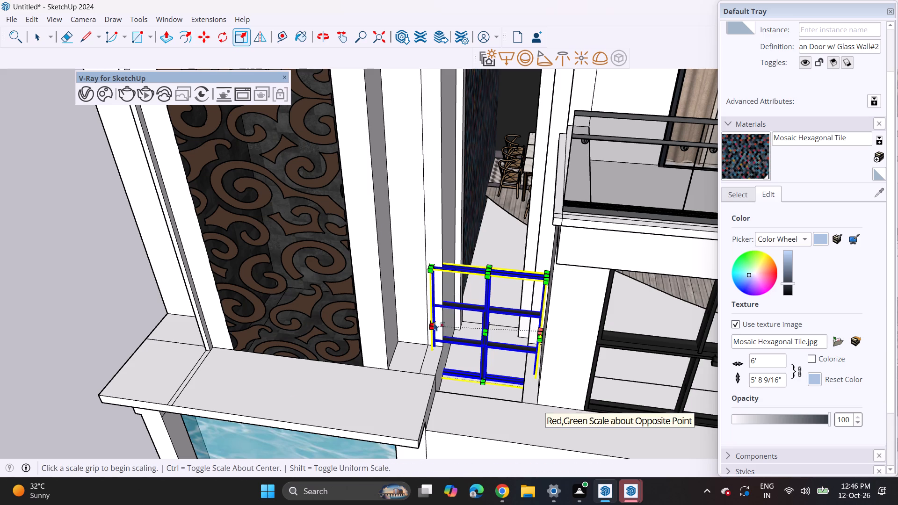
click(434, 321)
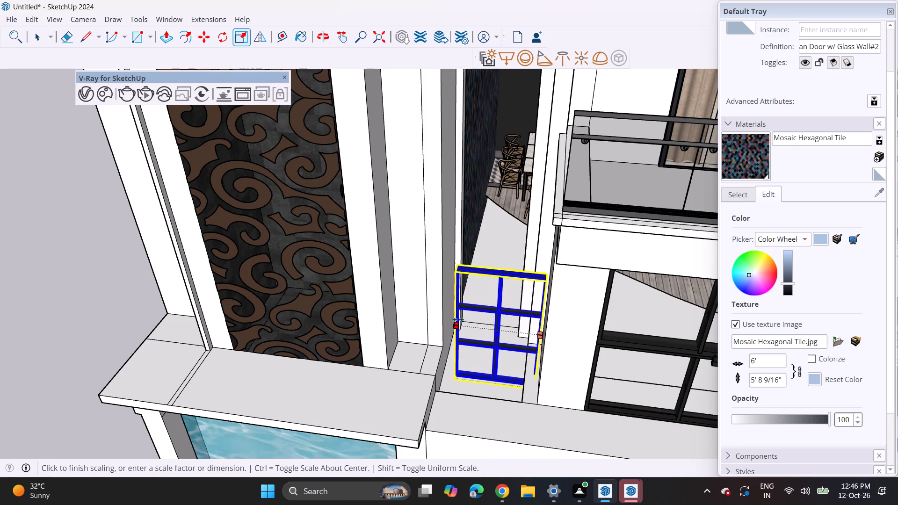
click(458, 319)
middle_drag(449, 339, 464, 224)
middle_drag(542, 285, 601, 333)
scroll(564, 293, up, 3)
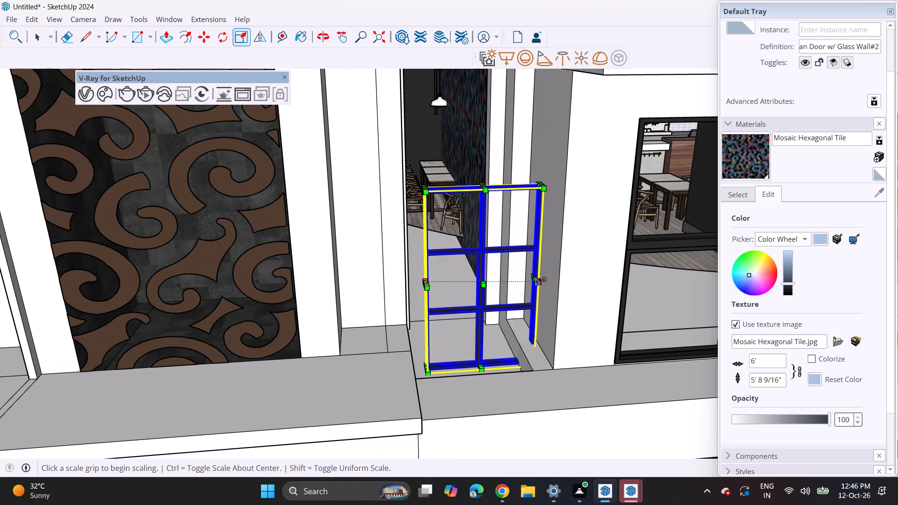
click(536, 277)
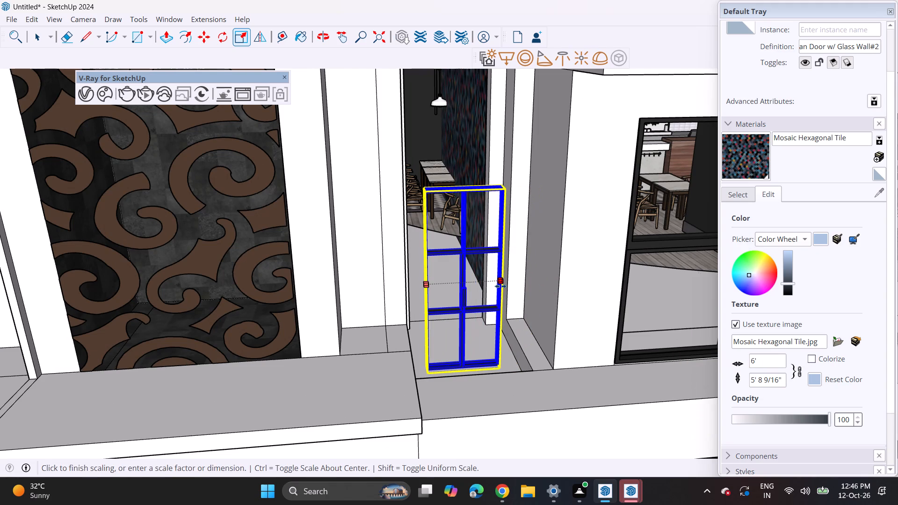
click(500, 285)
Move the narrowed door back to the far edge of the recess floor, aligning its bottom corner with the wall on the balcony side.
middle_drag(501, 300, 483, 284)
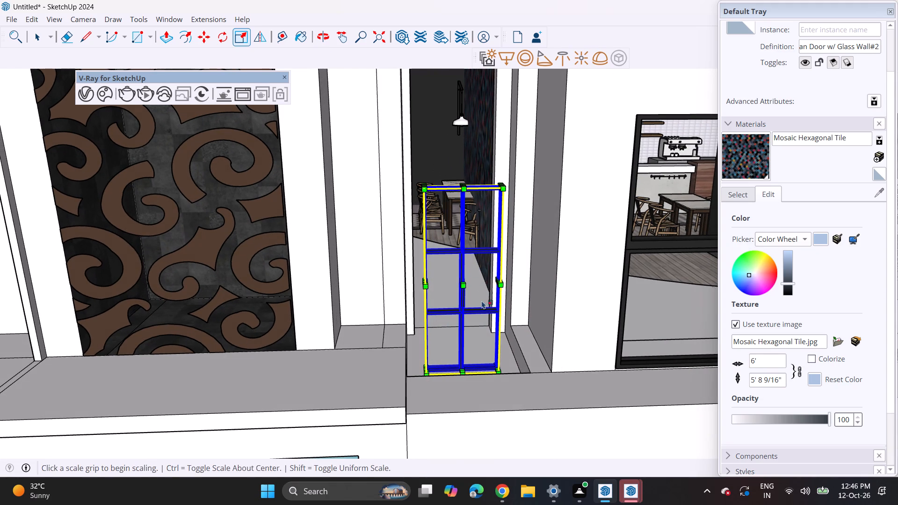
key(space)
key(m)
drag(499, 368, 495, 359)
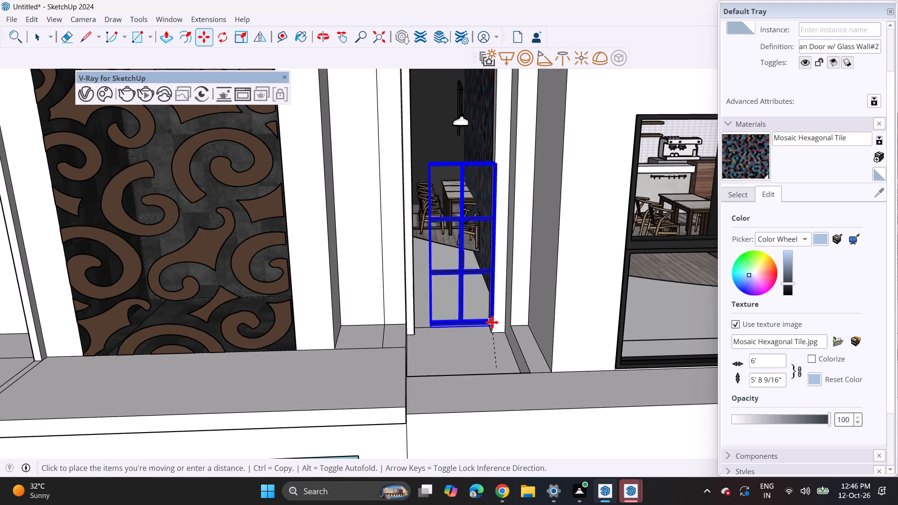
click(485, 331)
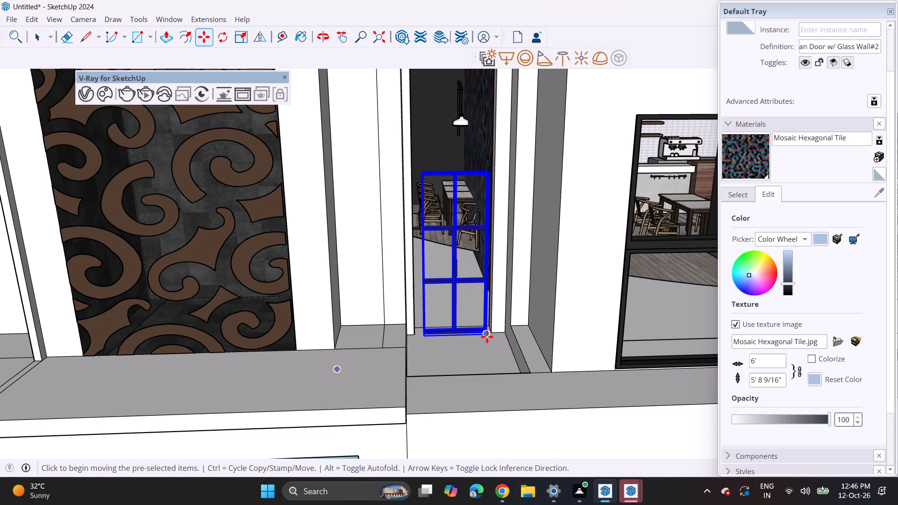
click(487, 337)
click(496, 331)
Scale the door's width toward the patterned tower so it fills the recess opening from wall to wall.
middle_drag(388, 261, 438, 289)
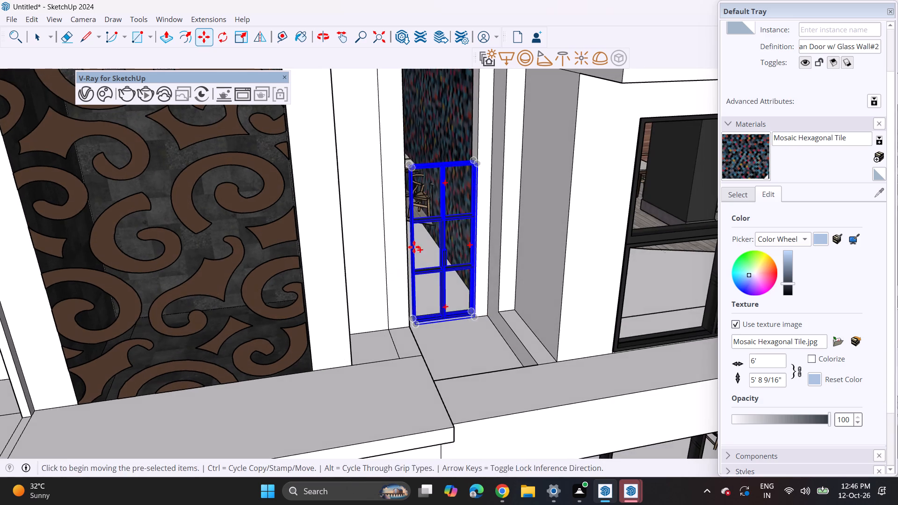
middle_drag(447, 226, 375, 270)
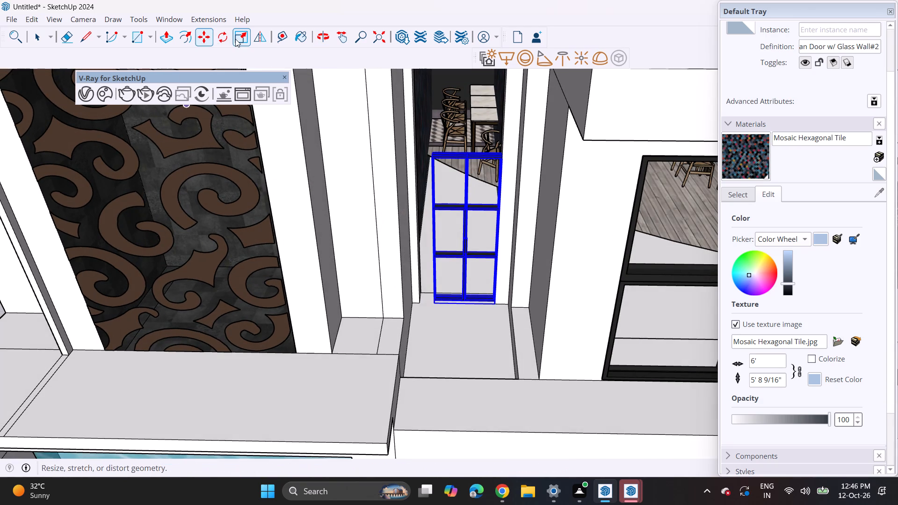
click(235, 39)
scroll(454, 229, up, 1)
middle_drag(454, 229, 491, 275)
click(424, 224)
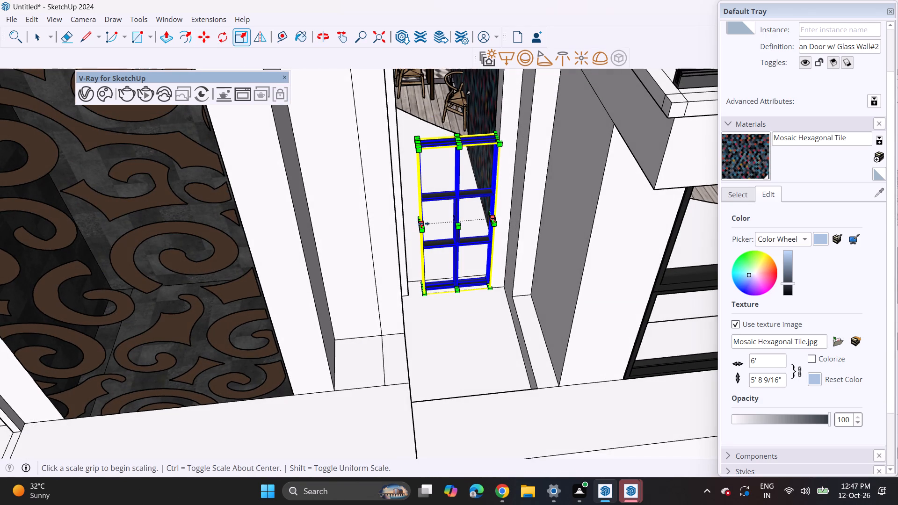
click(406, 229)
Scale the glass-wall door taller from its top edge, keeping its base on the recess floor.
middle_drag(436, 239, 406, 174)
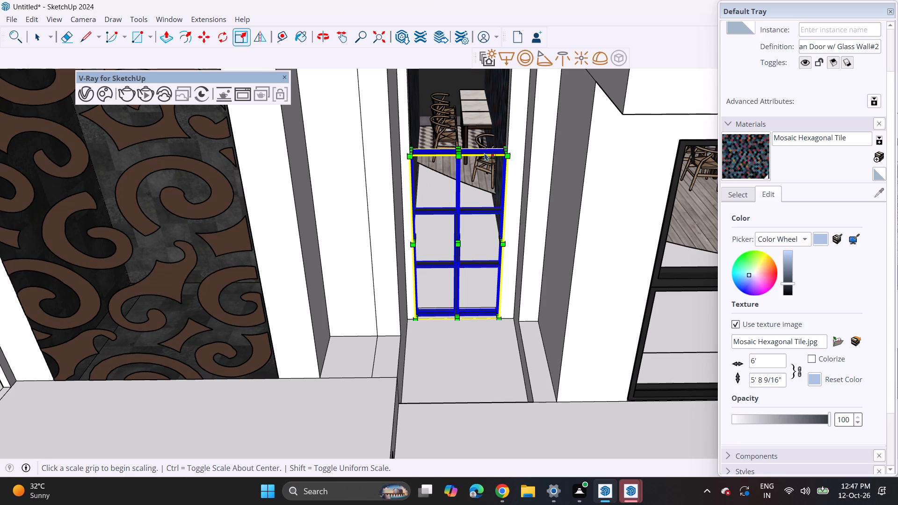
click(461, 151)
click(457, 80)
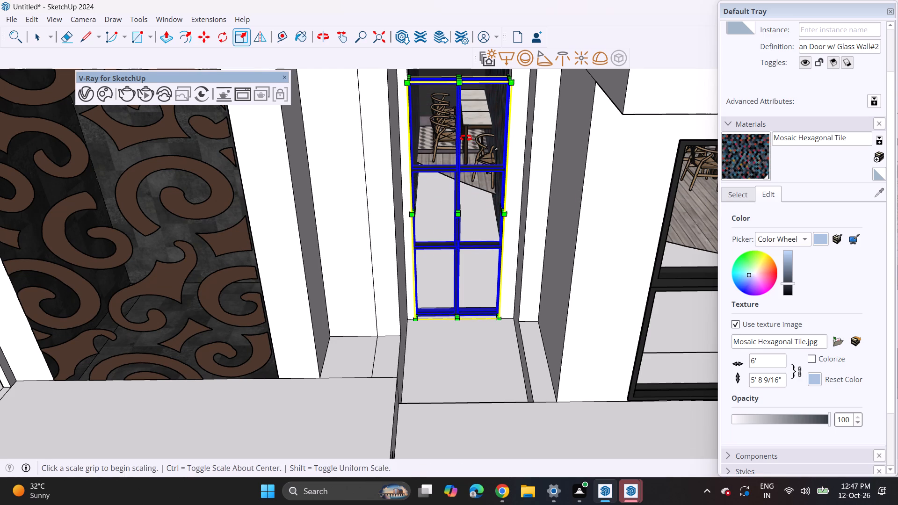
Copy the glass-wall door straight up in the recess so the copy stands directly on top of the original.
shift+middle_drag(466, 138, 420, 320)
middle_drag(419, 319, 427, 200)
scroll(425, 241, down, 7)
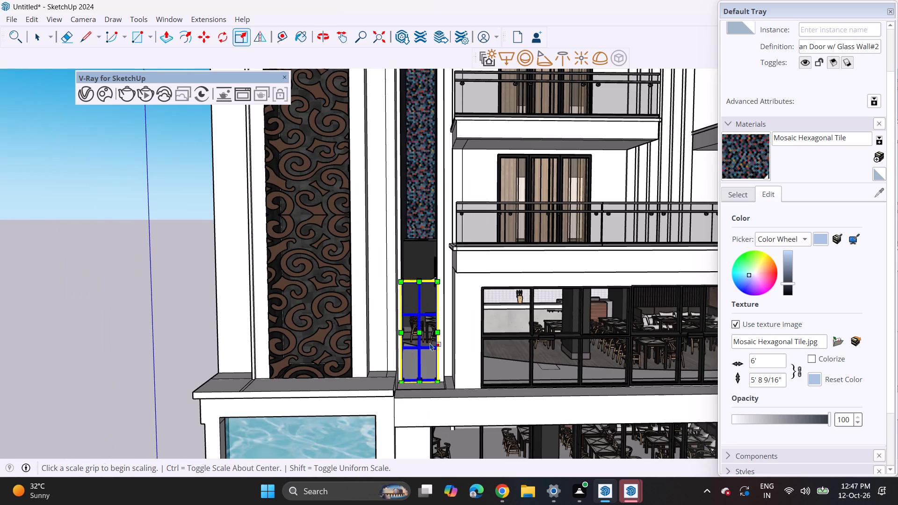
shift+middle_drag(428, 346, 421, 310)
key(space)
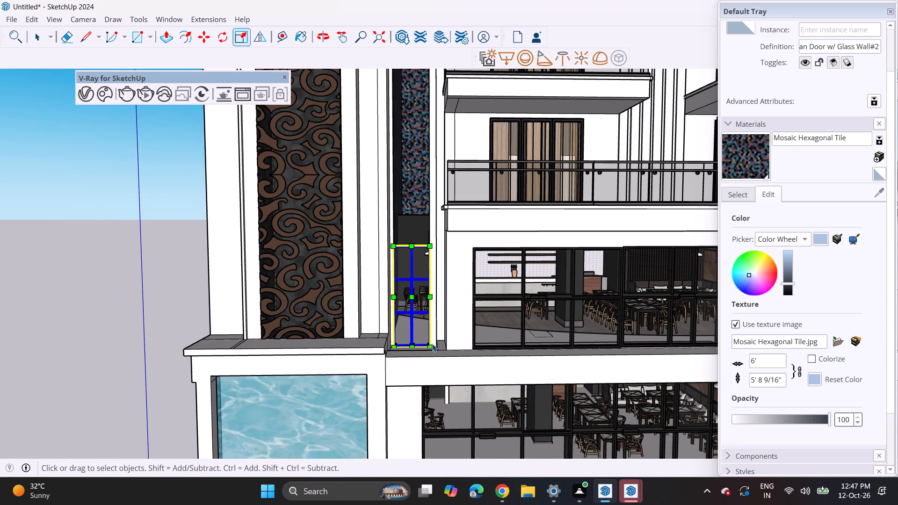
scroll(433, 347, up, 7)
key(m)
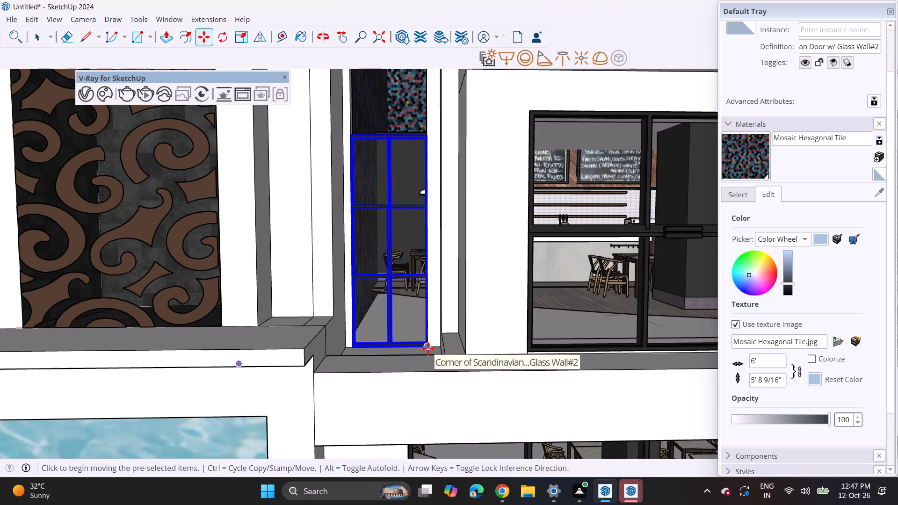
click(428, 348)
shift+middle_drag(419, 172, 439, 285)
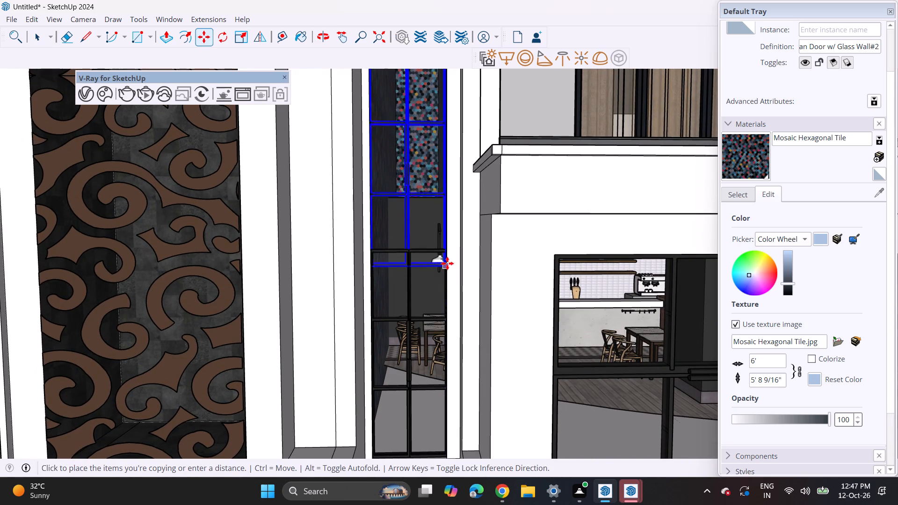
click(447, 253)
Stack two more copies of the glass-wall unit up the recess, each resting on the one below.
click(448, 252)
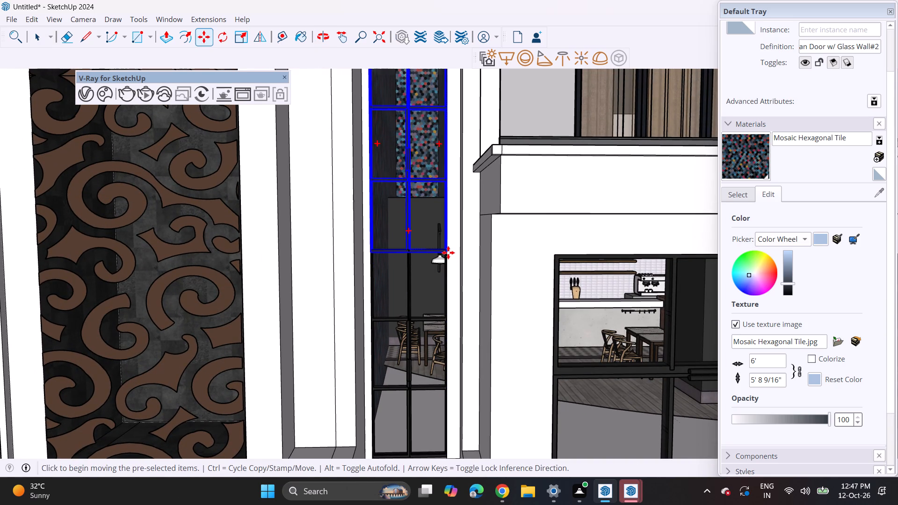
shift+middle_drag(437, 173, 452, 421)
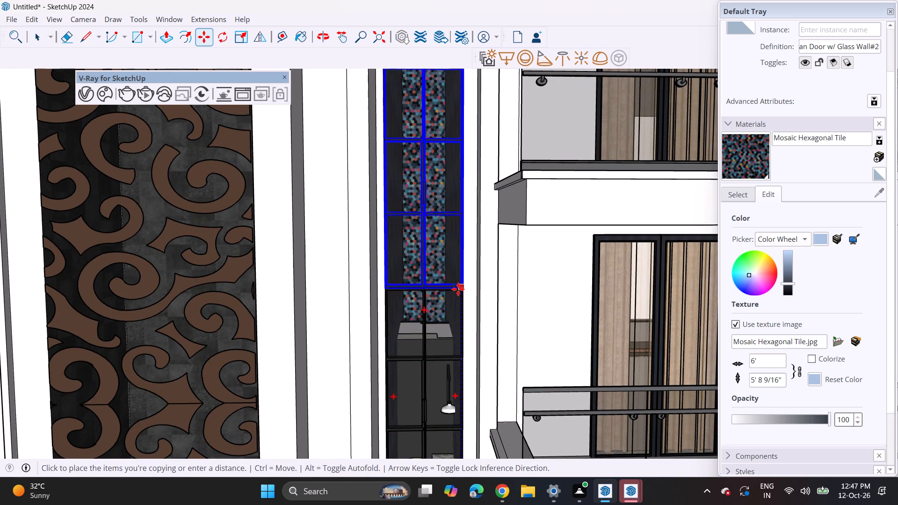
click(460, 290)
click(464, 289)
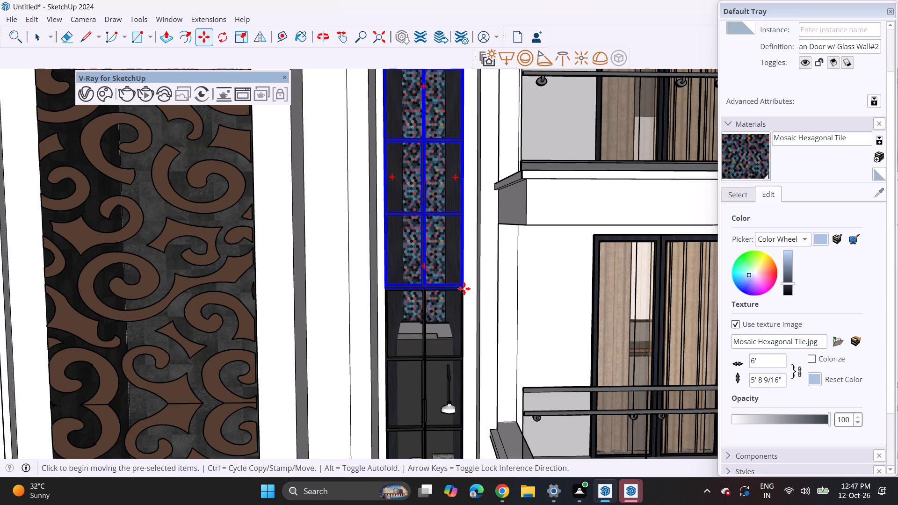
shift+middle_drag(458, 213, 438, 462)
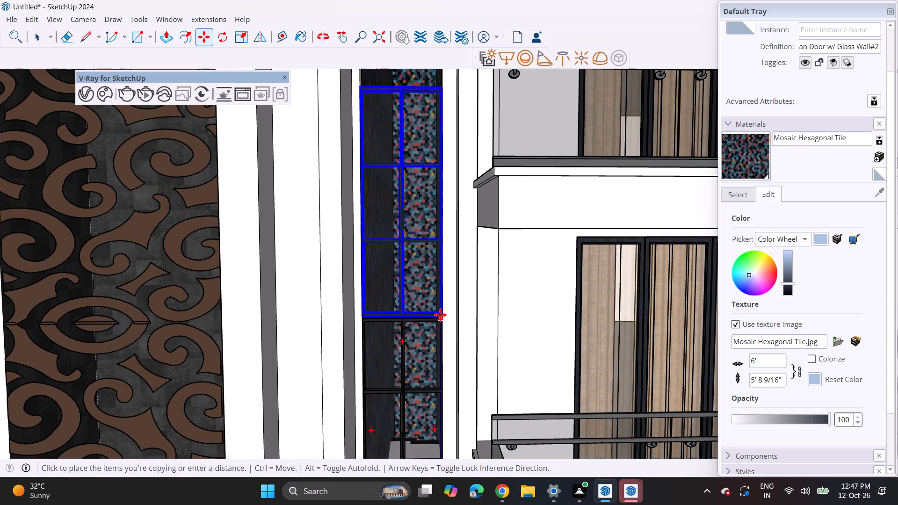
click(440, 317)
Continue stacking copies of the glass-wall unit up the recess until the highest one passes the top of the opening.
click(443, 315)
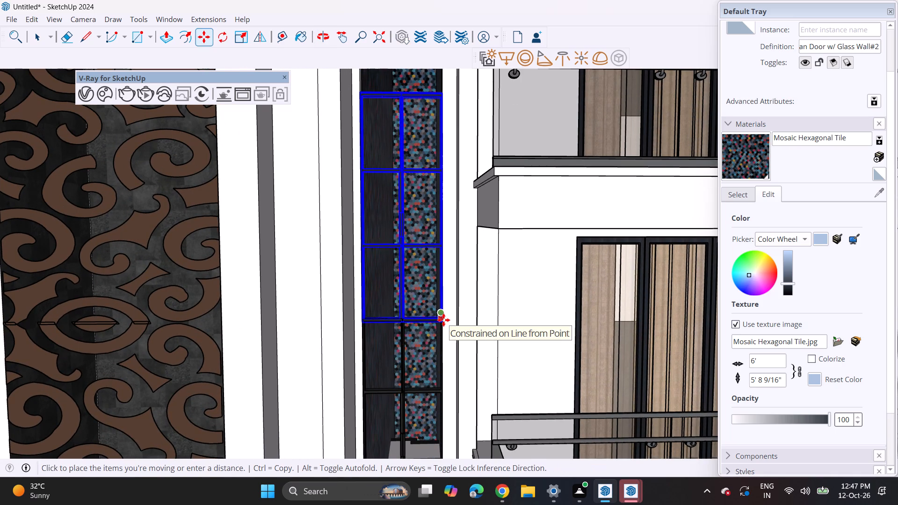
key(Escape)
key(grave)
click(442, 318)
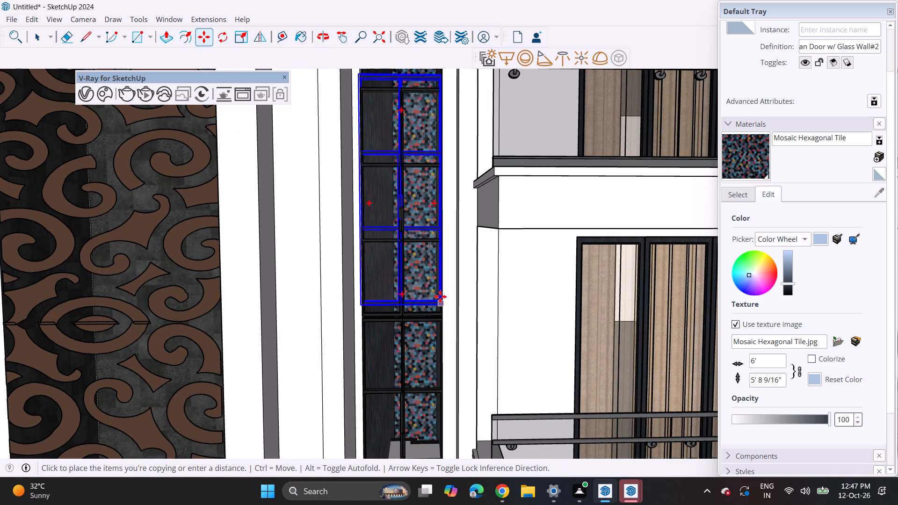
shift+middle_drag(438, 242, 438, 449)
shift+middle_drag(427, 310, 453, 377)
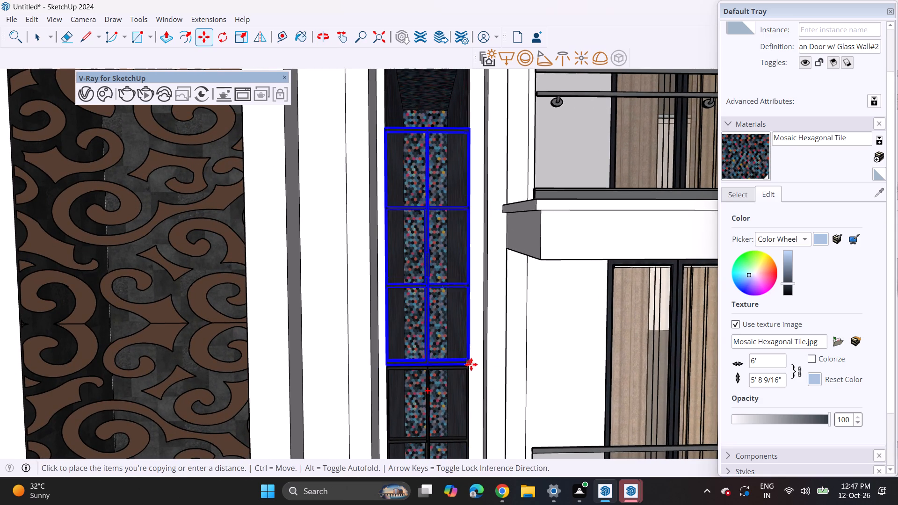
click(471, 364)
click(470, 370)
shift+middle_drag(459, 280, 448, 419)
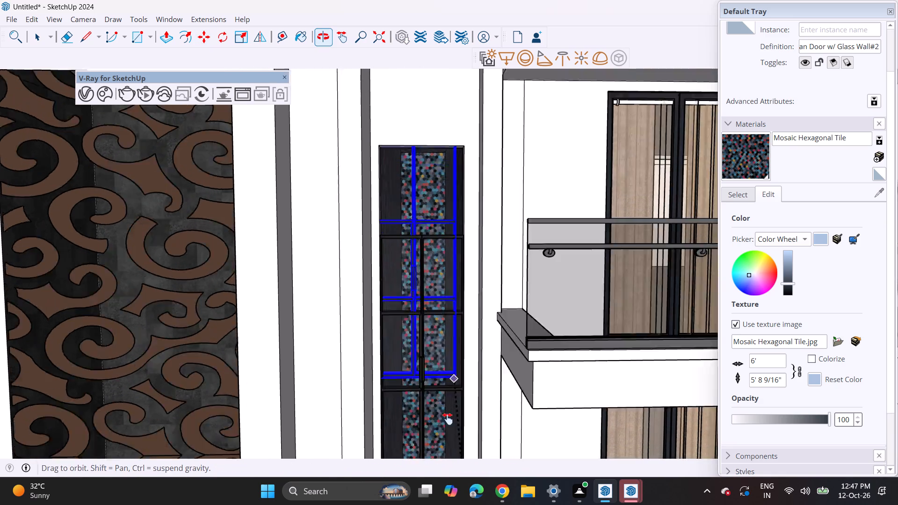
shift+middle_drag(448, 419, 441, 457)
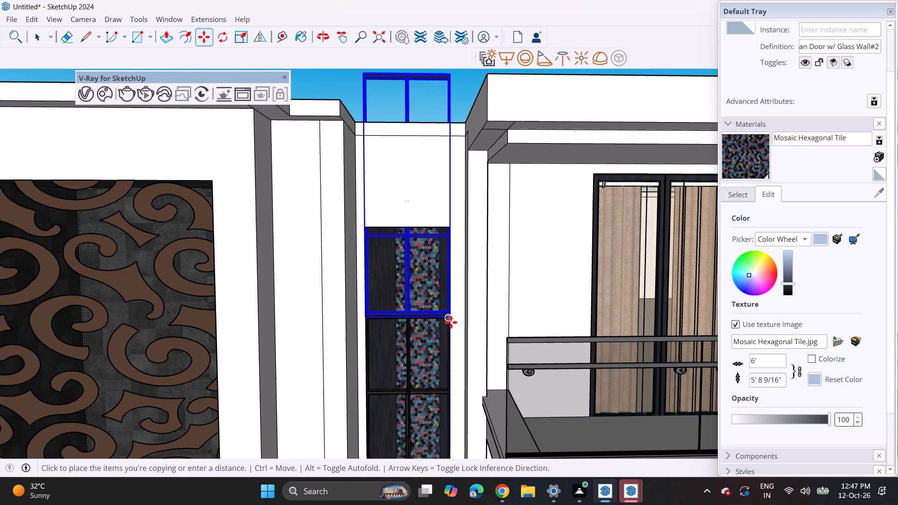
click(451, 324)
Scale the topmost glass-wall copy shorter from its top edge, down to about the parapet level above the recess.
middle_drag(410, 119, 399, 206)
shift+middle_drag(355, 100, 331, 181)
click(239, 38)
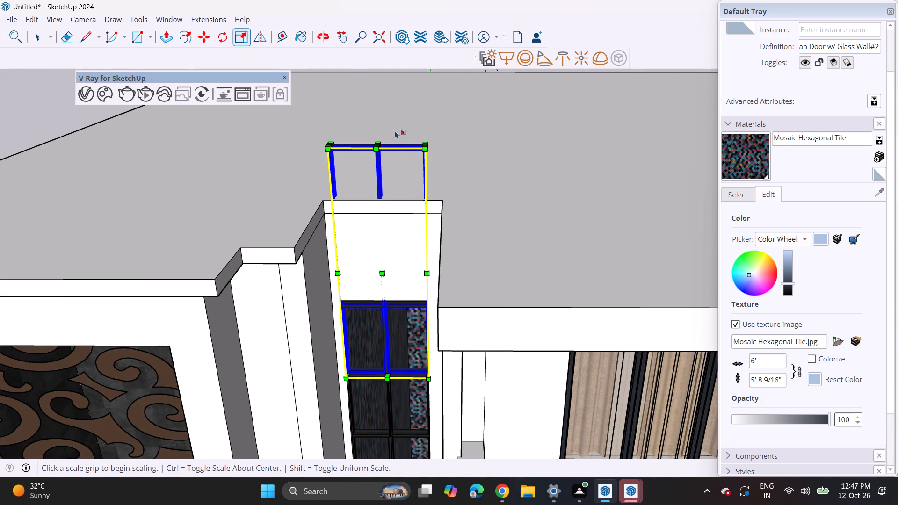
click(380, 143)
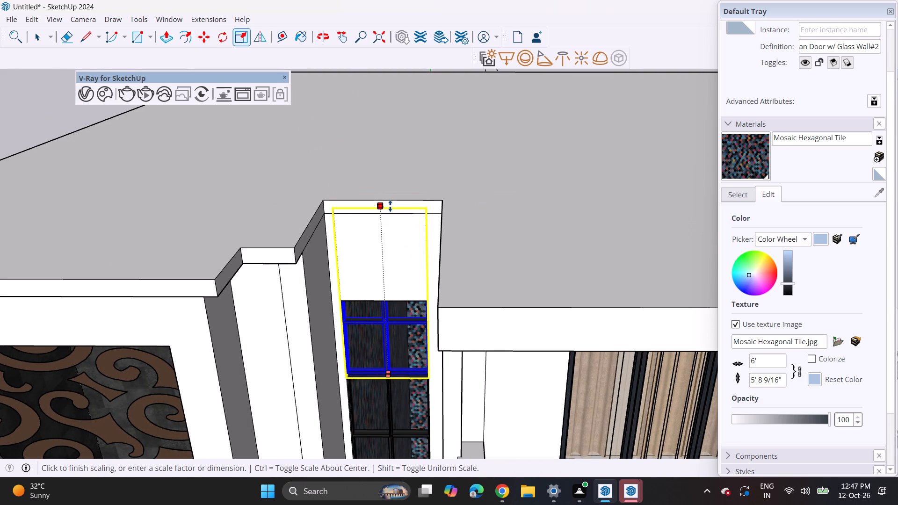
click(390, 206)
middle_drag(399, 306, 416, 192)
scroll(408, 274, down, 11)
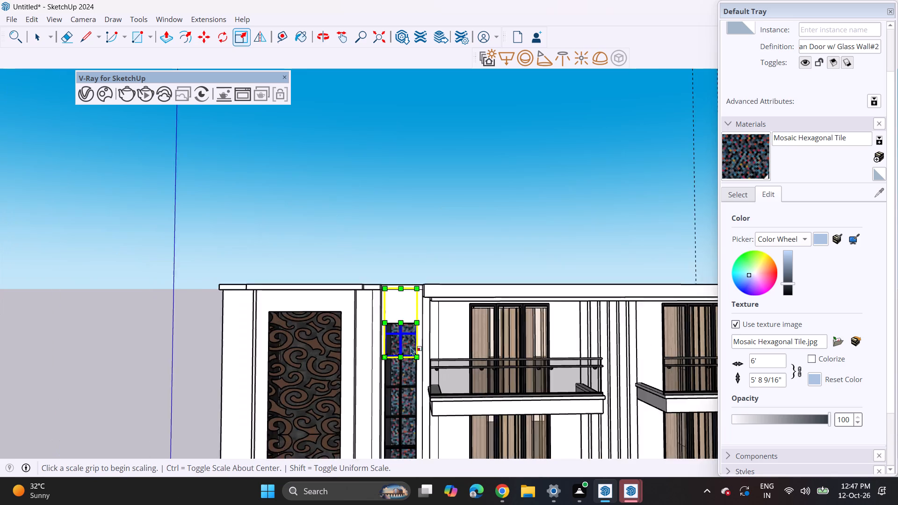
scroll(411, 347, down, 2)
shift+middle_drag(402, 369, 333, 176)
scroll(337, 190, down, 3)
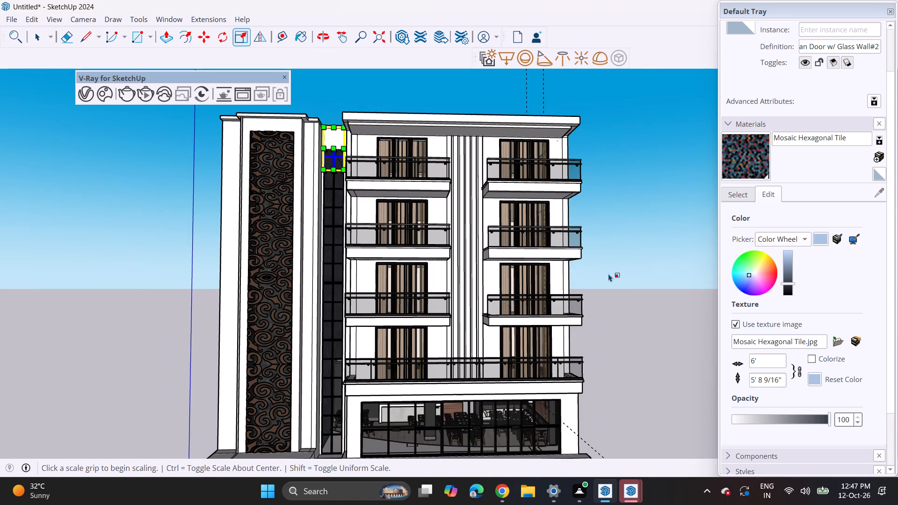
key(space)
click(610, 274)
Undo the top unit's scaling and all the stacked copies, keeping only the bottom glass-wall unit in the recess.
shift+middle_drag(268, 344, 311, 253)
scroll(311, 253, down, 2)
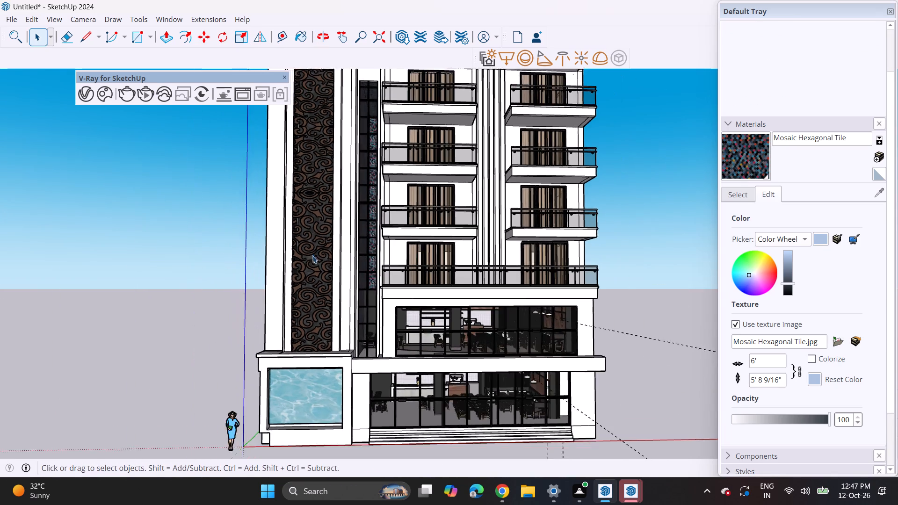
shift+middle_drag(320, 252, 300, 305)
key(ctrl+z)
key(ctrl+z)
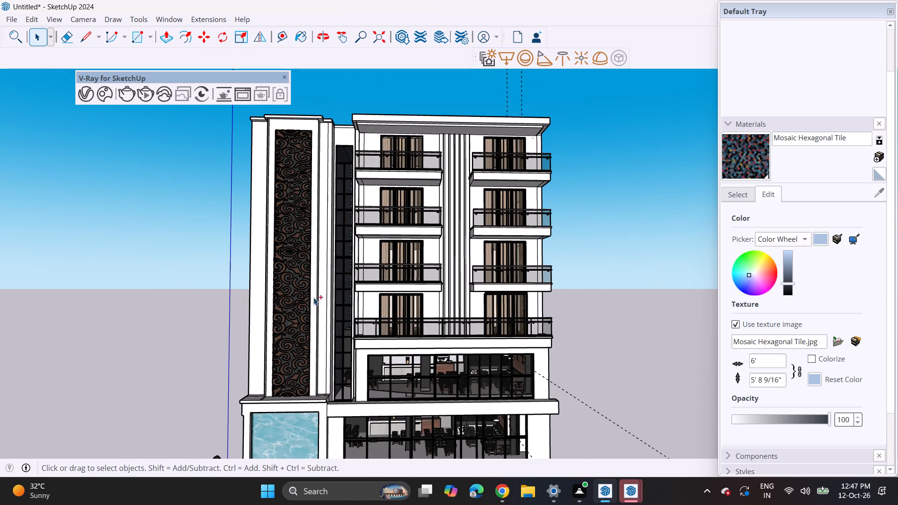
key(ctrl+z)
key(ctrl+z)
key(ctrl+z)
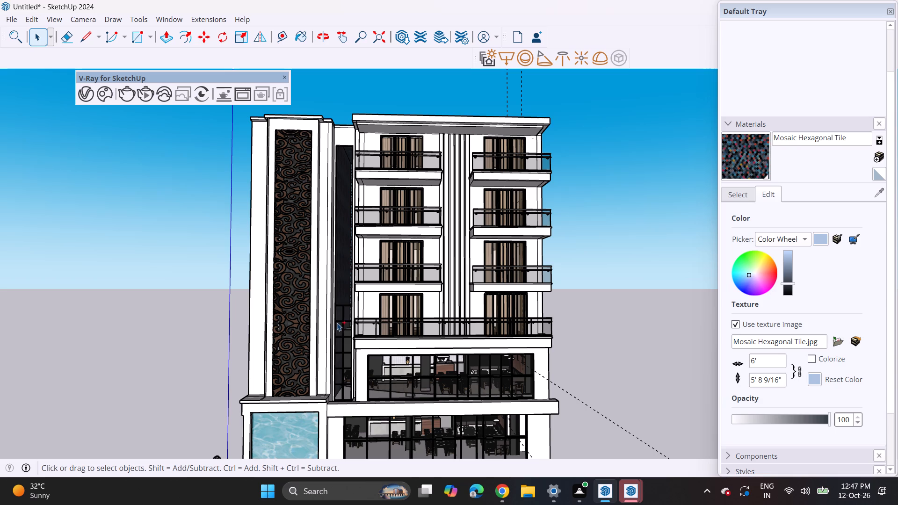
key(ctrl+z)
Scale the bottom glass-wall unit much taller from its top edge, keeping its base on the recess floor.
middle_drag(338, 365, 336, 393)
scroll(347, 383, up, 8)
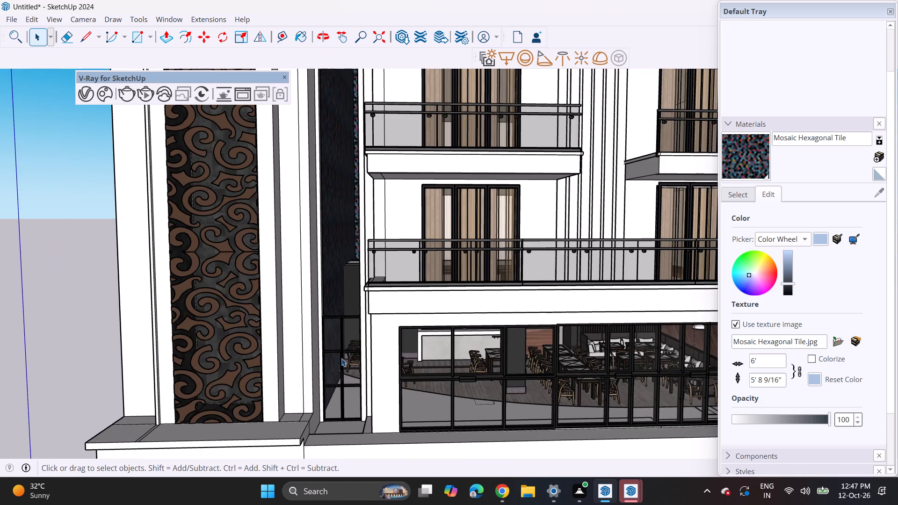
click(341, 358)
scroll(343, 356, up, 4)
middle_drag(338, 344, 340, 374)
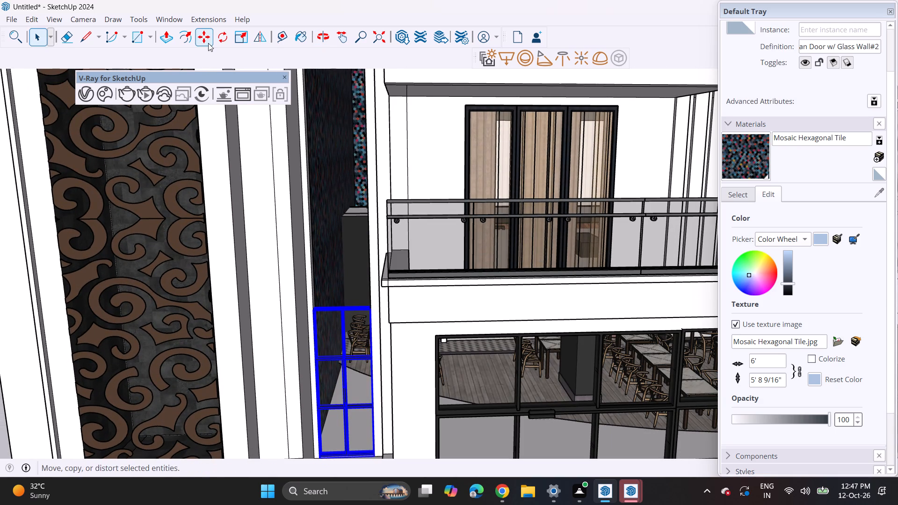
click(234, 31)
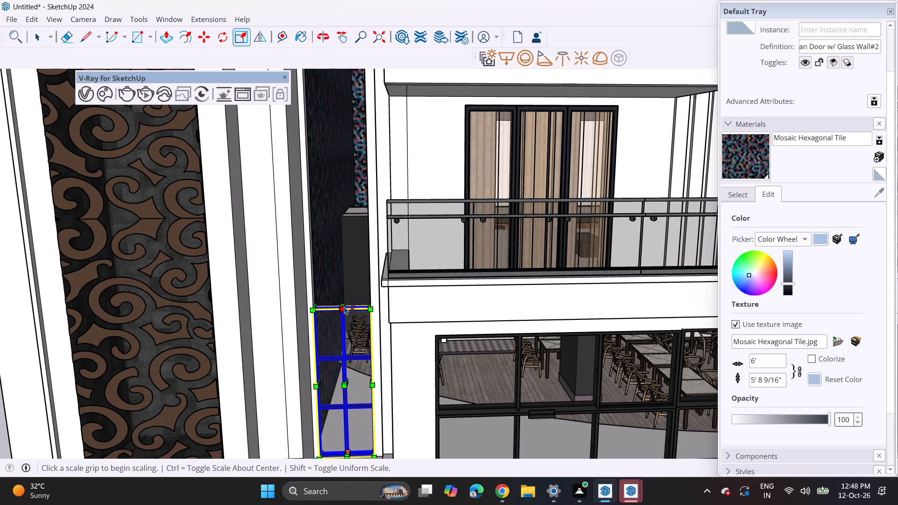
click(346, 303)
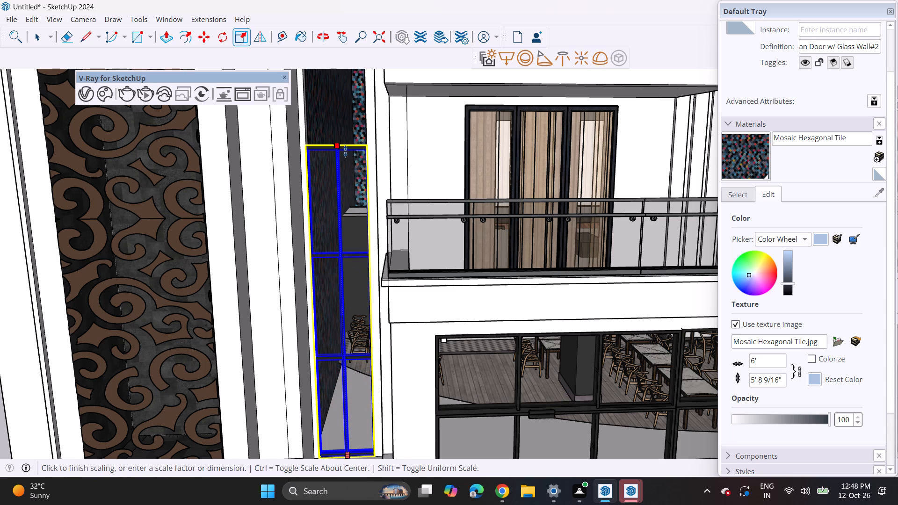
click(345, 103)
scroll(338, 162, down, 2)
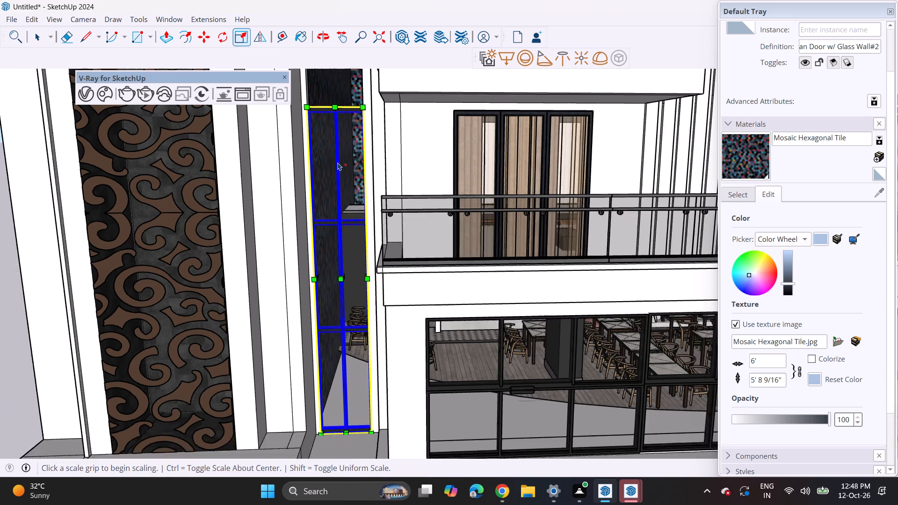
scroll(338, 162, down, 5)
middle_drag(342, 172, 352, 293)
middle_drag(351, 289, 351, 256)
scroll(351, 248, up, 1)
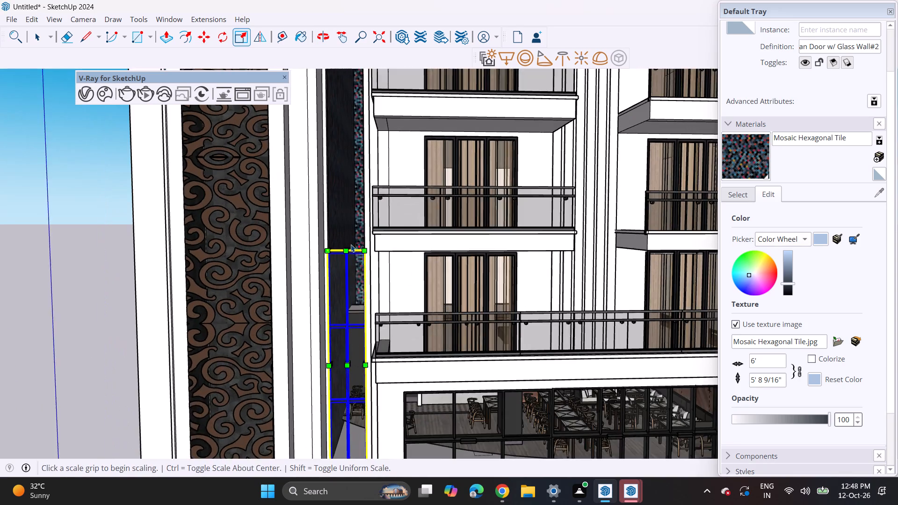
scroll(351, 244, down, 2)
click(182, 328)
key(space)
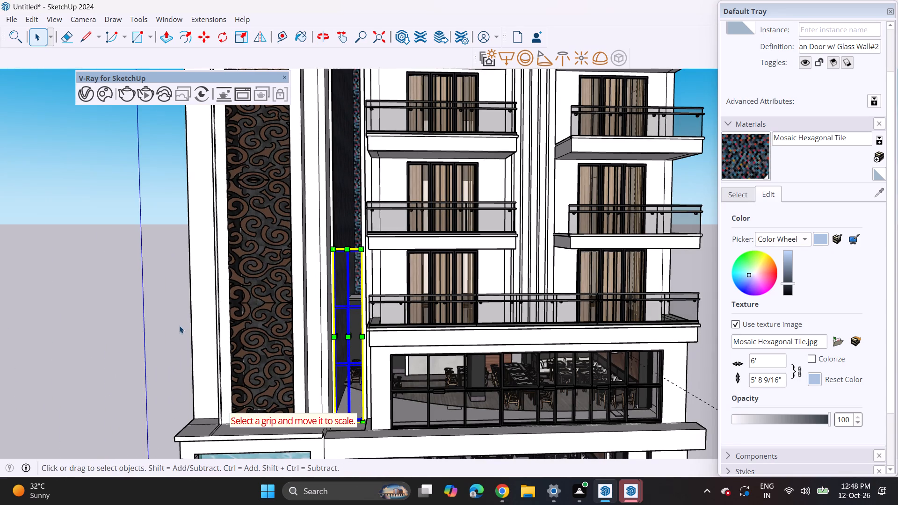
click(179, 325)
Copy the taller glass-wall unit straight up the recess, placing the copy above the original.
middle_drag(214, 327, 213, 280)
middle_drag(281, 328, 298, 381)
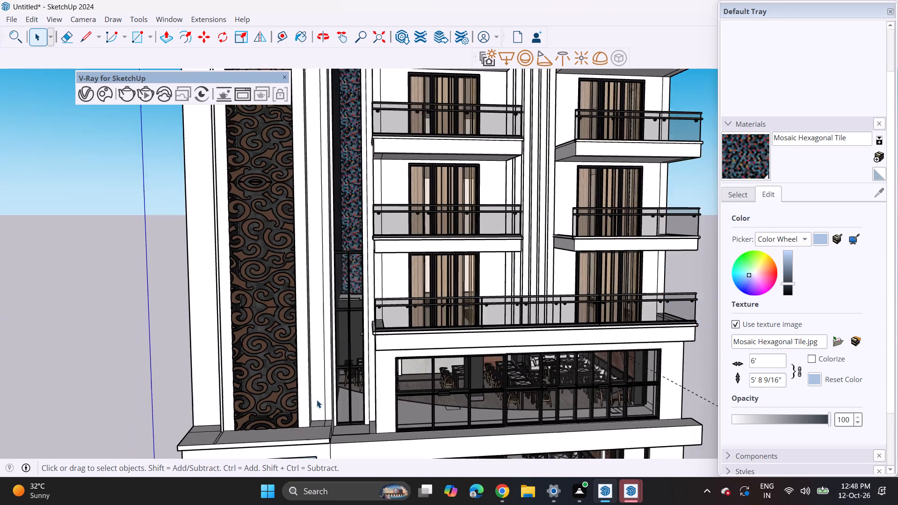
scroll(323, 400, up, 4)
click(361, 382)
key(m)
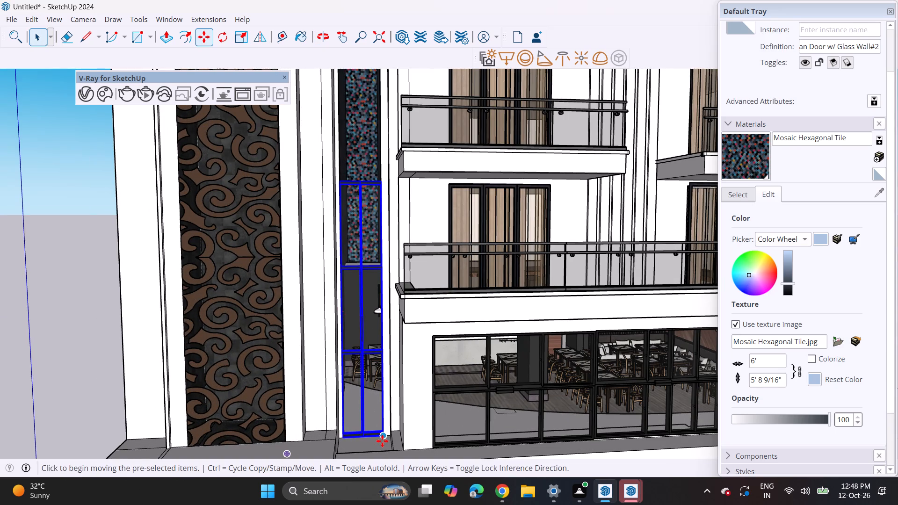
click(382, 441)
shift+middle_drag(382, 219, 352, 364)
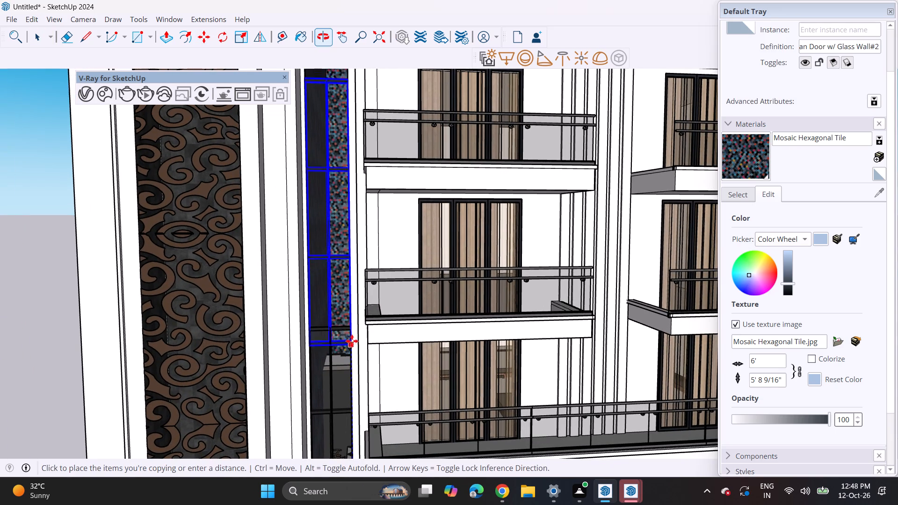
click(352, 330)
Move the upper glass-wall copy up the recess so its top edge meets the top of the opening.
scroll(348, 299, down, 2)
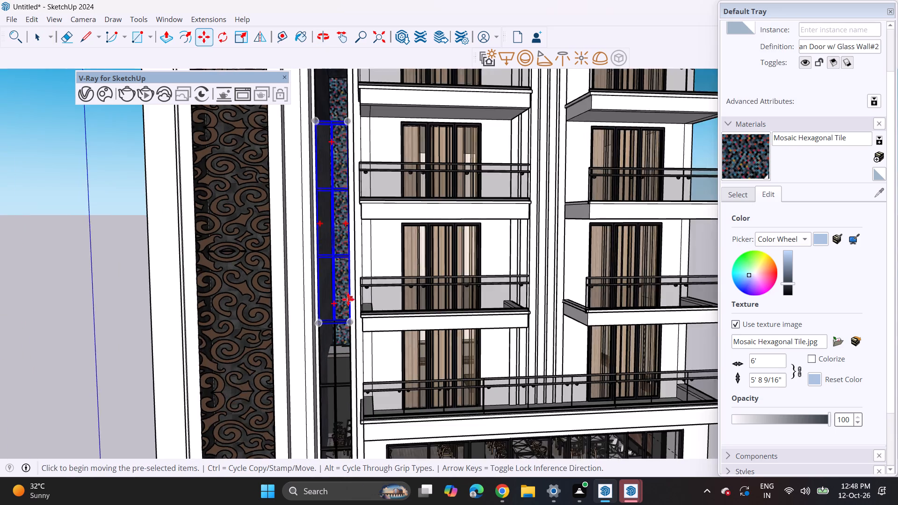
scroll(348, 299, down, 3)
shift+middle_drag(340, 265, 340, 291)
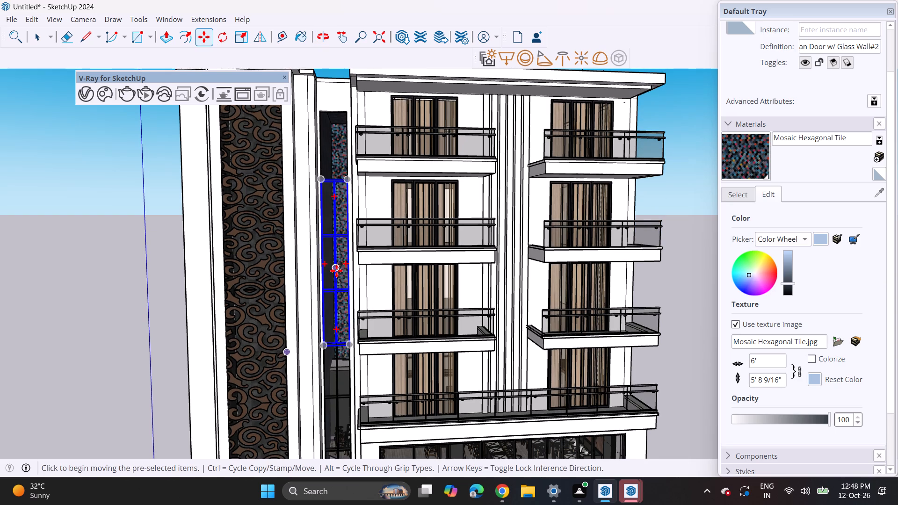
click(336, 271)
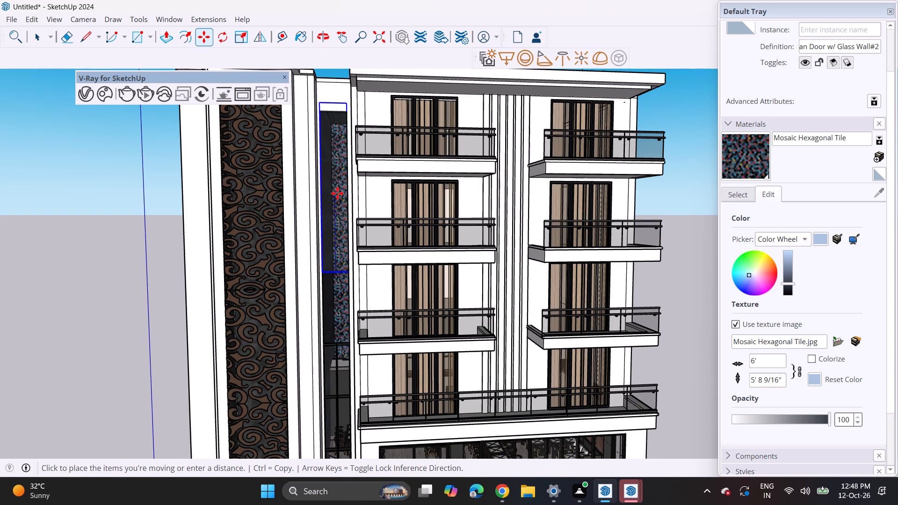
click(338, 200)
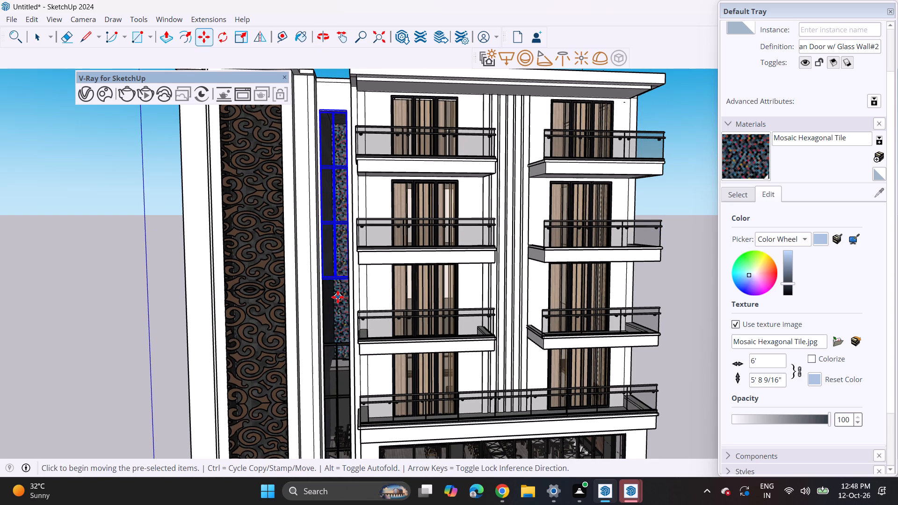
Stretch the upper glass-wall unit downward from its bottom edge to cover about half of the gap above the lower unit.
scroll(338, 297, up, 6)
middle_drag(342, 293, 345, 249)
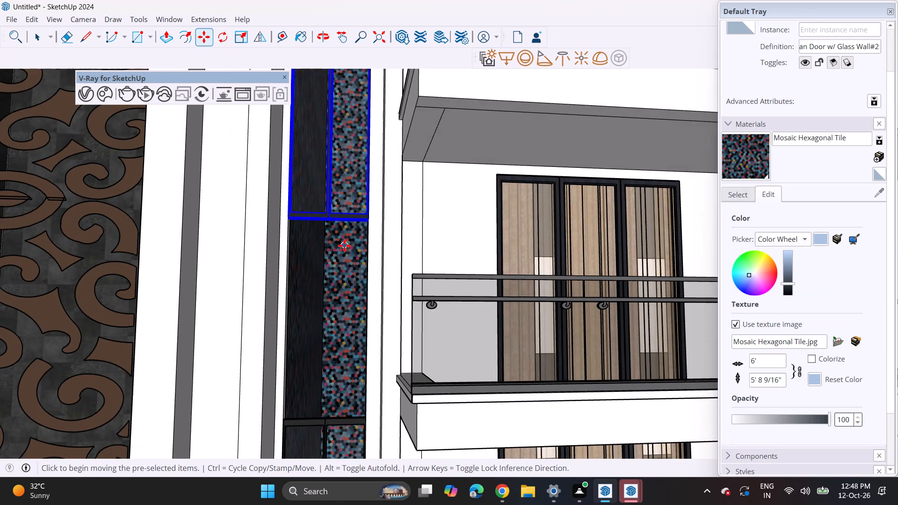
scroll(343, 245, down, 2)
middle_drag(338, 246, 336, 235)
scroll(338, 246, up, 1)
key(space)
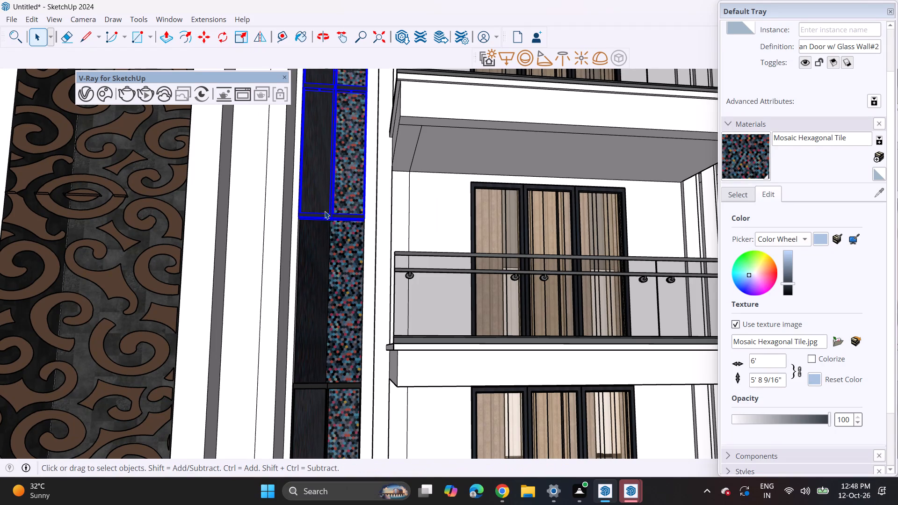
click(243, 35)
middle_drag(340, 246, 325, 221)
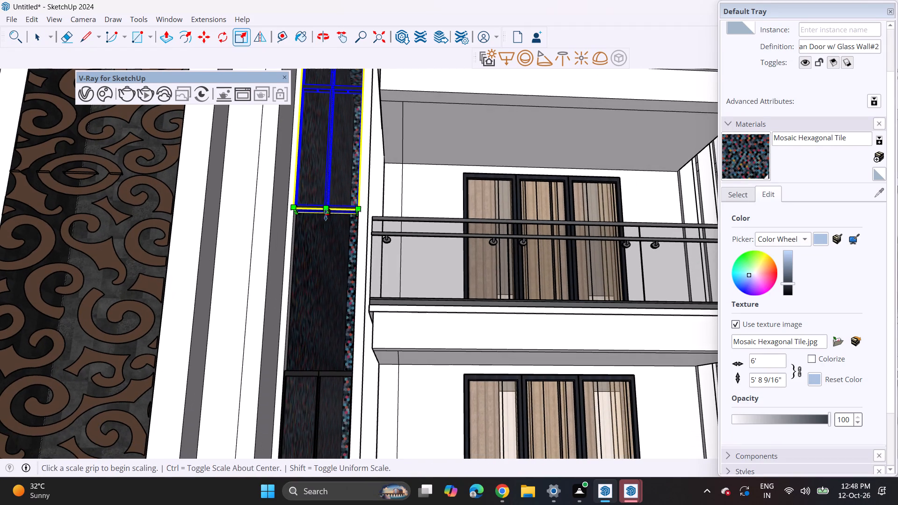
click(329, 216)
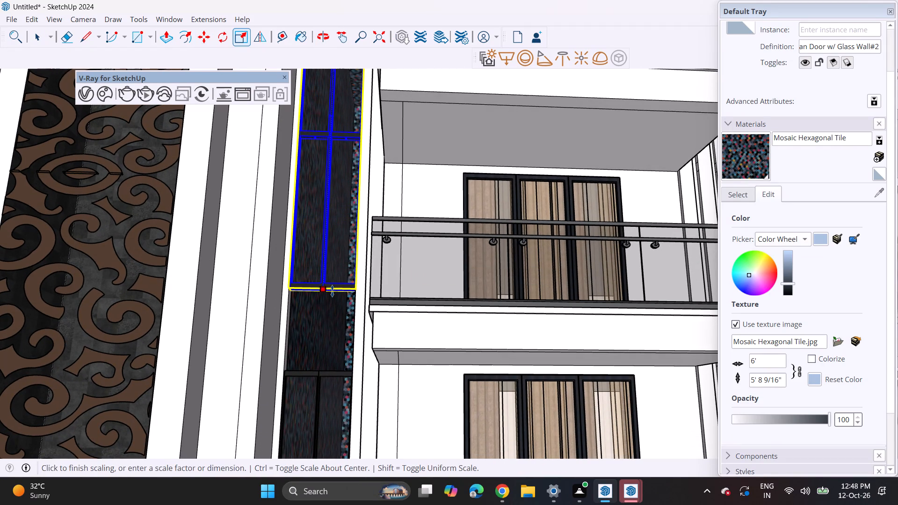
click(332, 291)
Scale the lower glass-wall unit taller from its top edge until it meets the bottom of the upper unit.
middle_drag(305, 424, 306, 458)
click(317, 417)
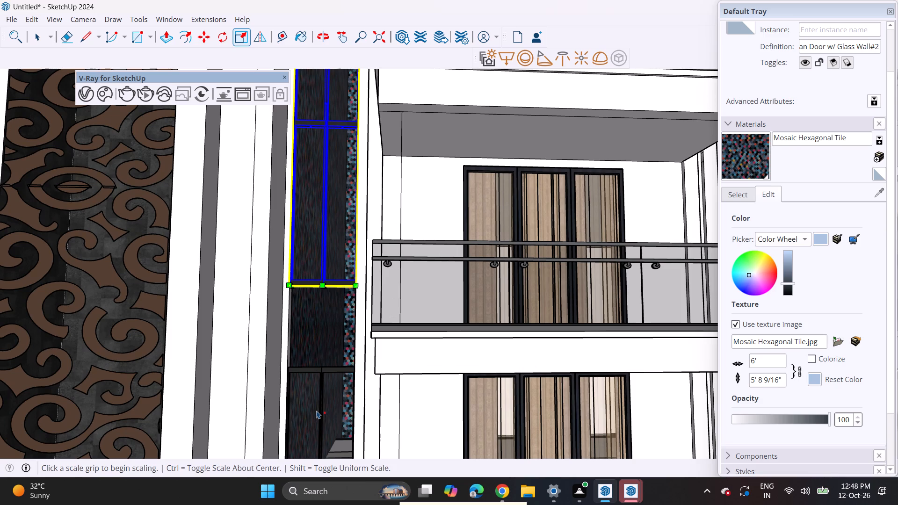
key(space)
click(315, 404)
middle_drag(316, 385, 325, 449)
scroll(333, 396, up, 4)
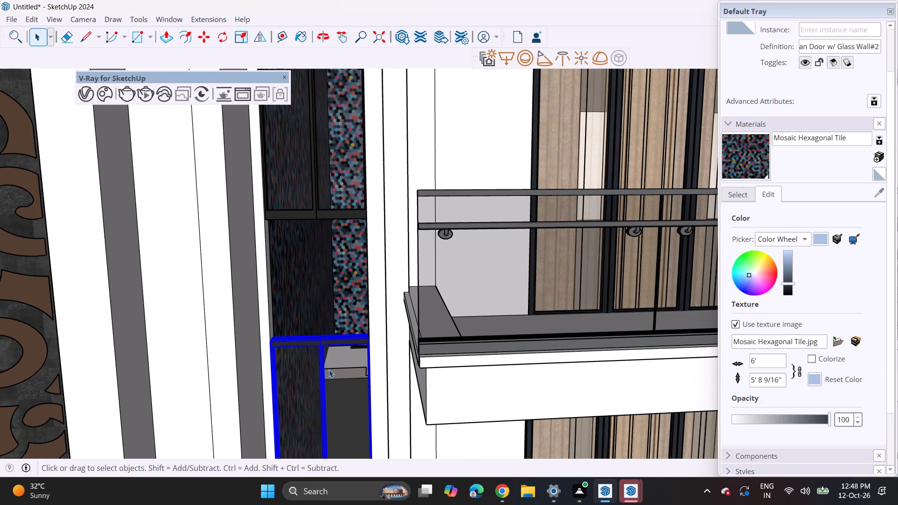
click(244, 41)
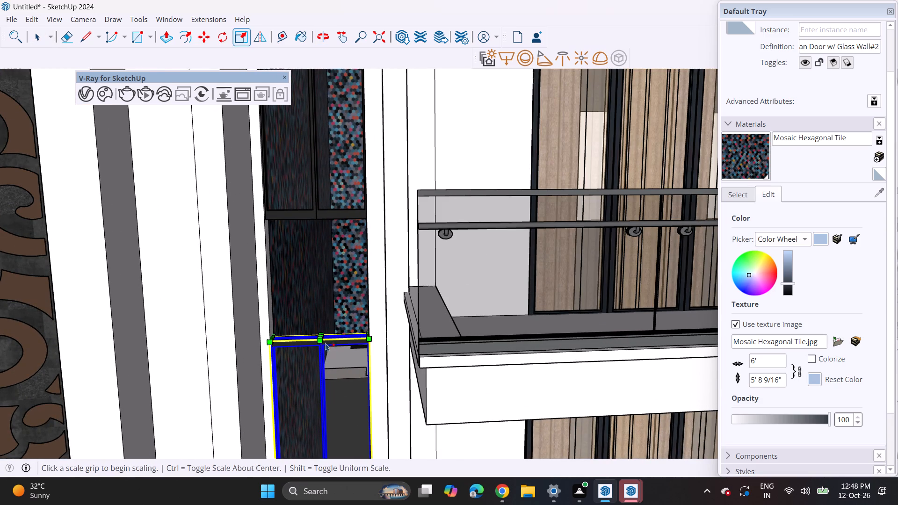
click(325, 335)
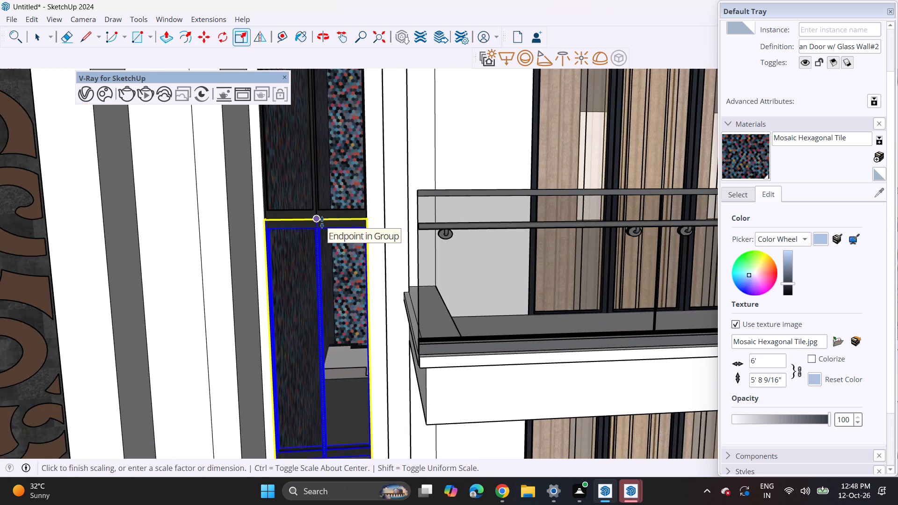
click(322, 222)
middle_drag(316, 315, 316, 305)
scroll(307, 302, down, 11)
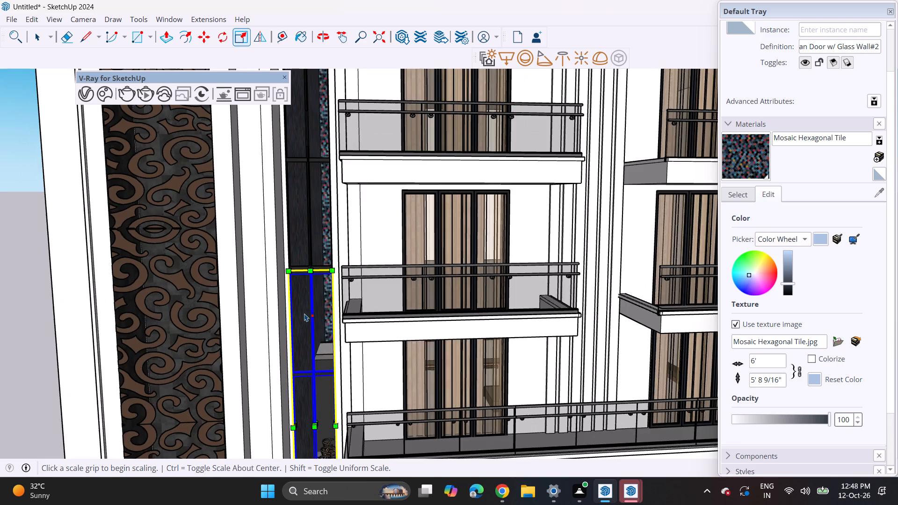
Paint the upper café storey's wall and the band above it with Granite Dark Gray from the Stone materials.
scroll(304, 313, down, 11)
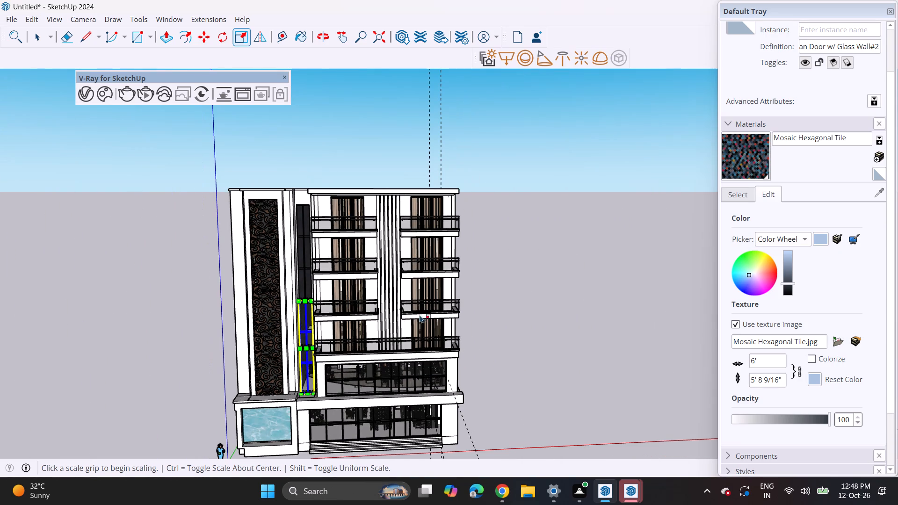
key(space)
click(538, 316)
scroll(306, 351, up, 1)
middle_drag(306, 351, 307, 325)
scroll(306, 351, up, 1)
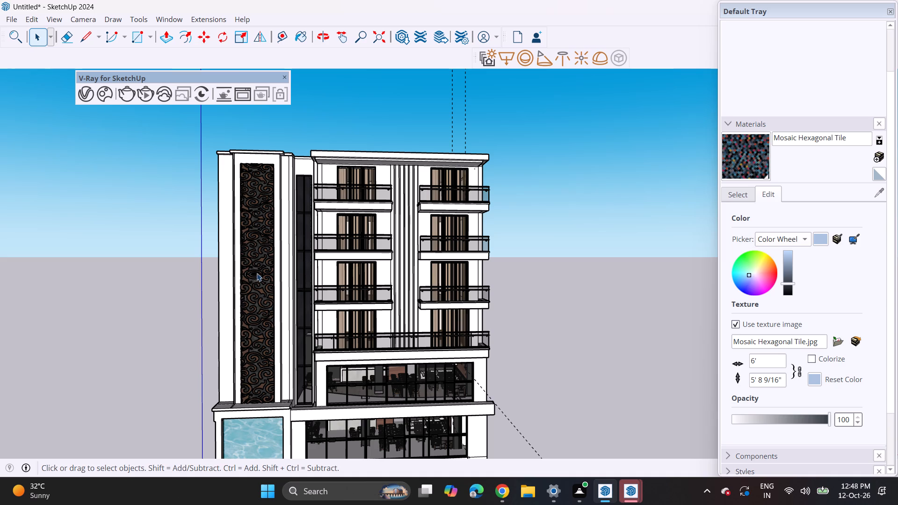
click(743, 195)
scroll(815, 309, down, 3)
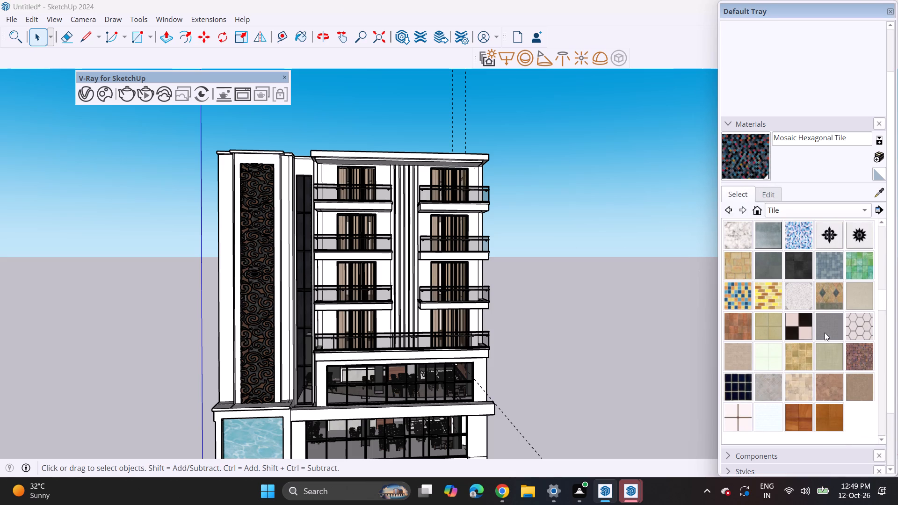
click(809, 208)
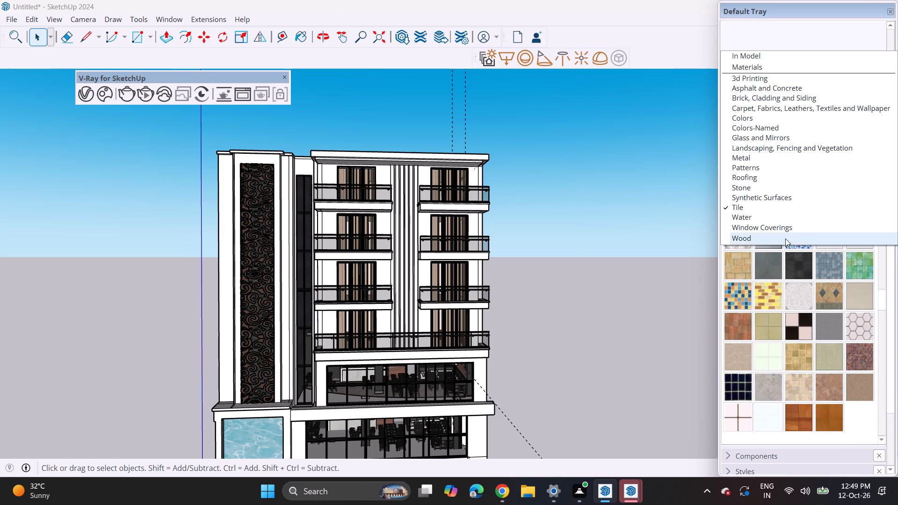
click(776, 187)
click(795, 237)
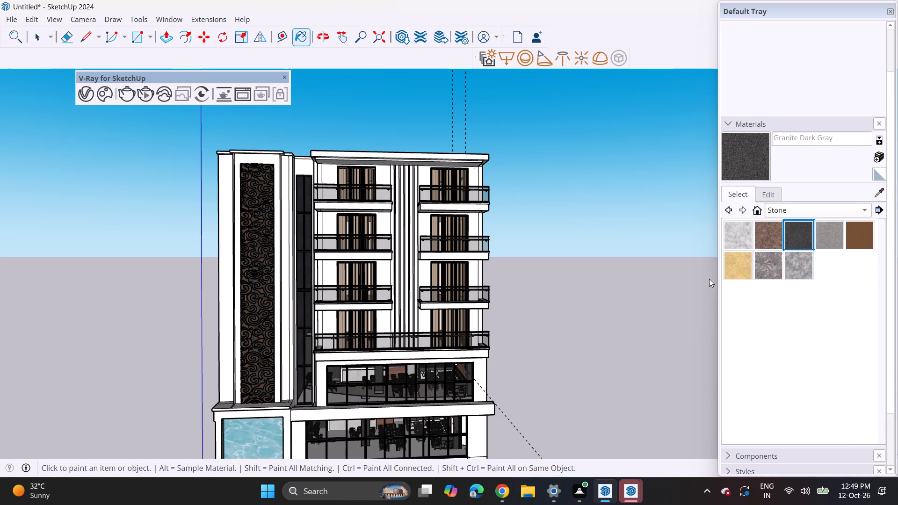
click(482, 385)
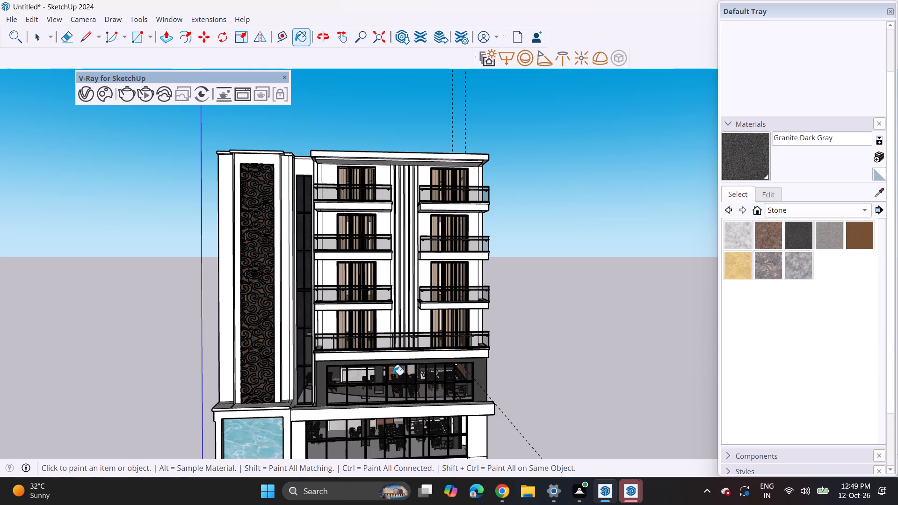
middle_drag(373, 368, 366, 333)
click(366, 349)
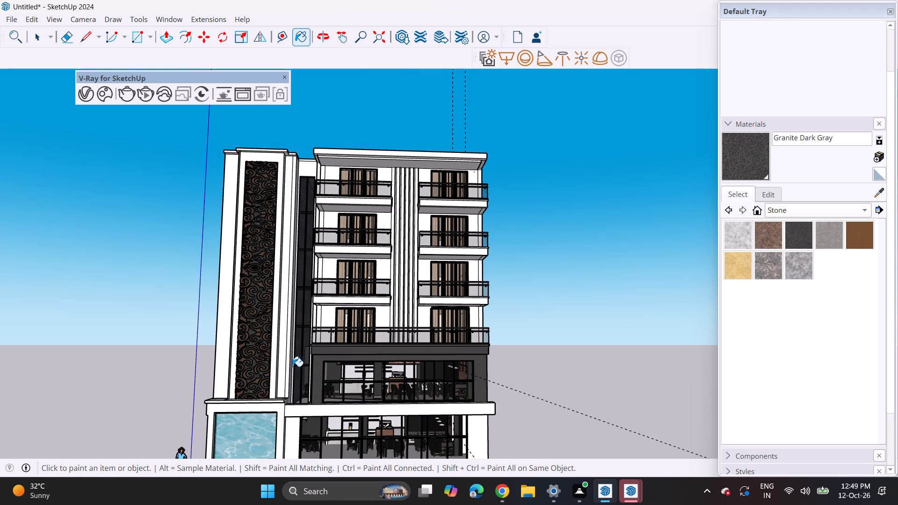
Paint the water panel's surround and the ground-floor café's side walls and plinths with Granite Dark Gray.
click(257, 405)
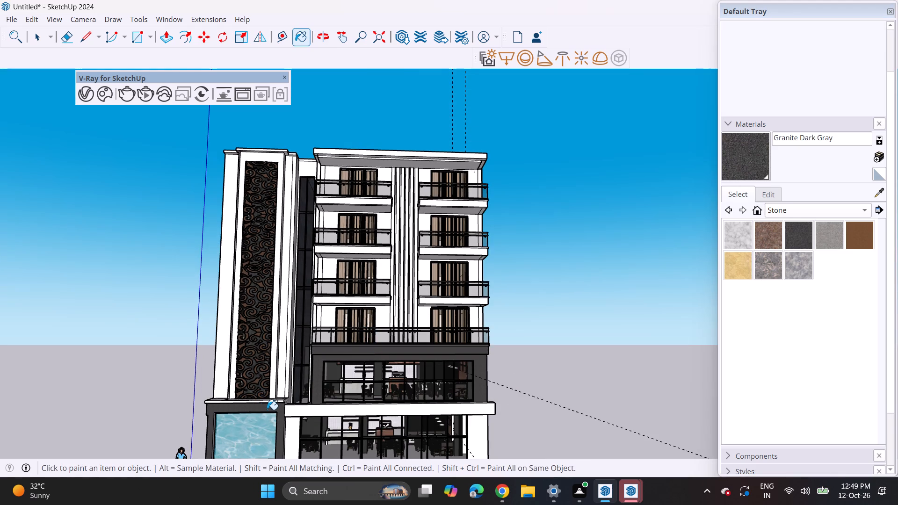
click(292, 439)
middle_drag(335, 423, 320, 311)
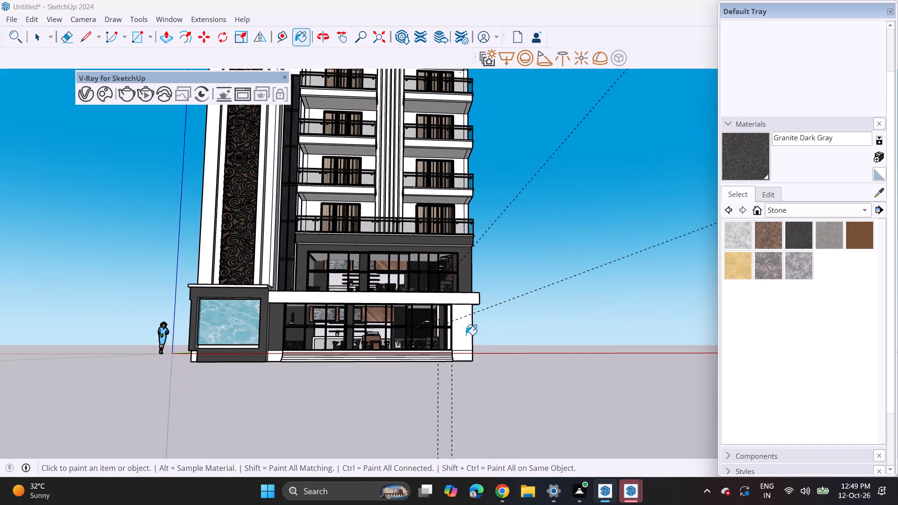
click(460, 332)
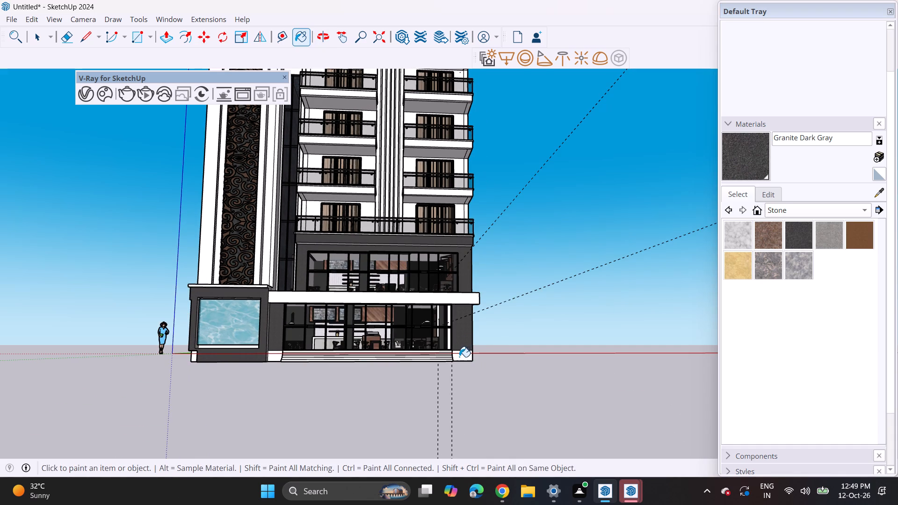
click(459, 357)
click(271, 357)
Paint all the entrance step faces below the ground-floor café with Granite Dark Gray.
scroll(348, 366, up, 2)
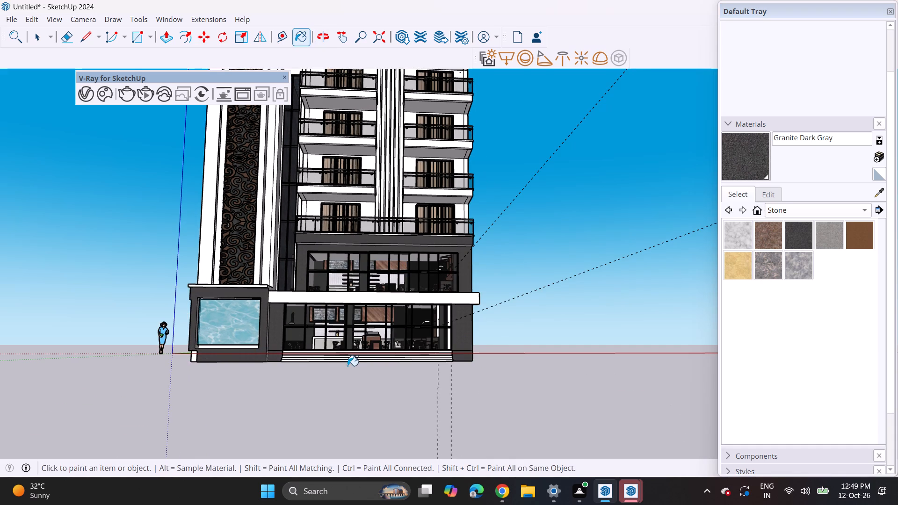
scroll(348, 366, up, 13)
click(354, 365)
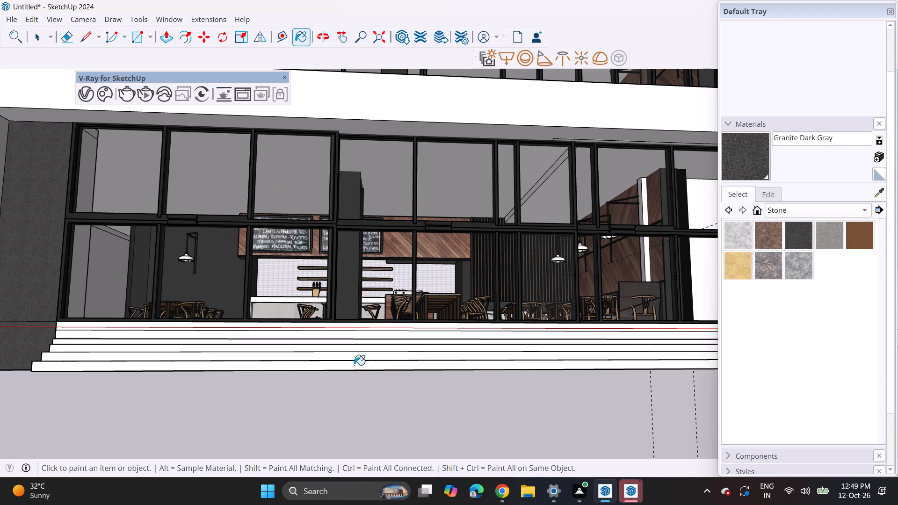
click(358, 354)
click(360, 348)
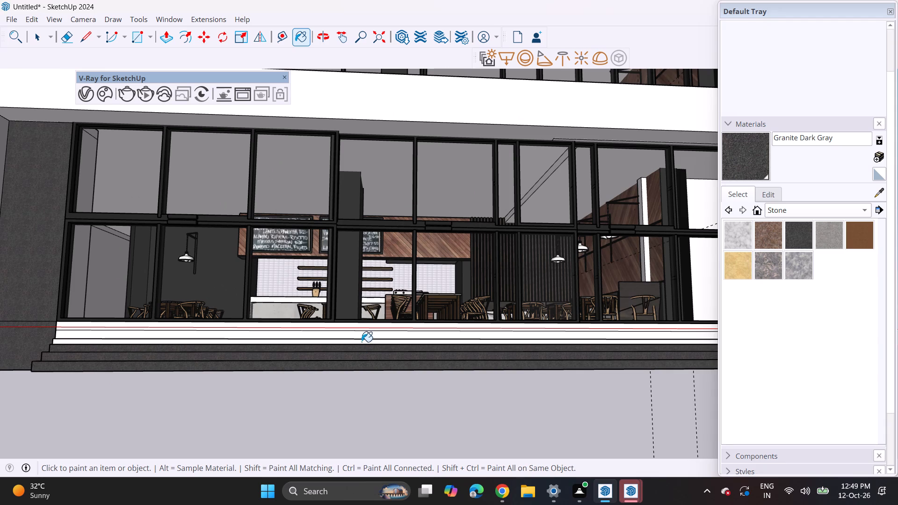
click(362, 342)
click(362, 335)
click(365, 330)
Paint the patterned tower's side face beside the recess and the wall around the recess glazing with Granite Dark Gray.
scroll(361, 338, down, 2)
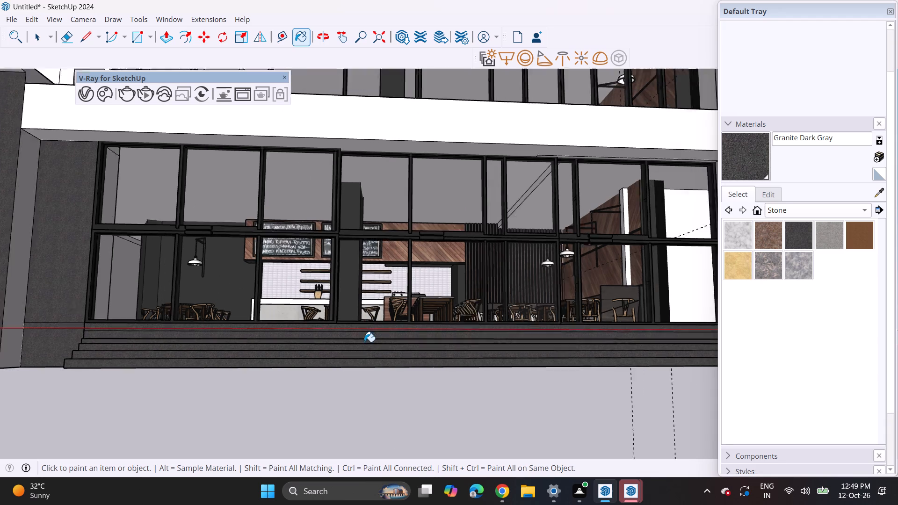
scroll(364, 342, down, 9)
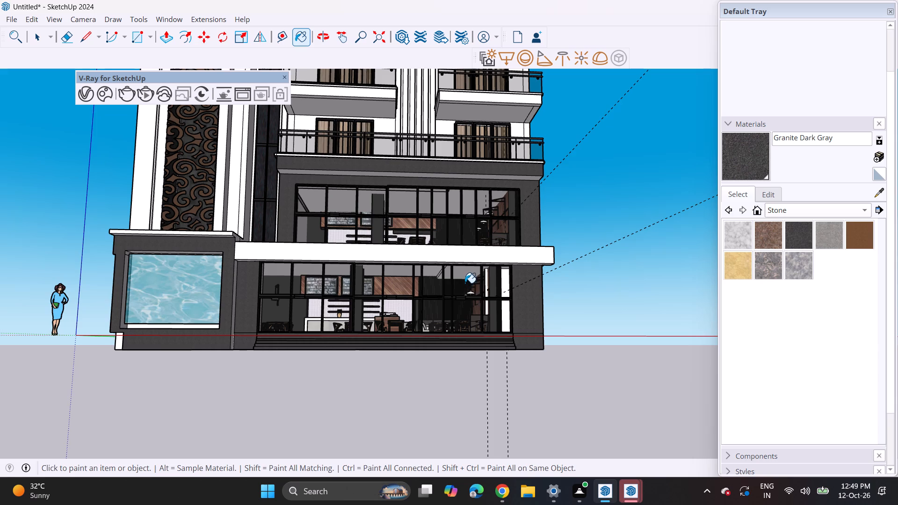
middle_drag(474, 258, 490, 339)
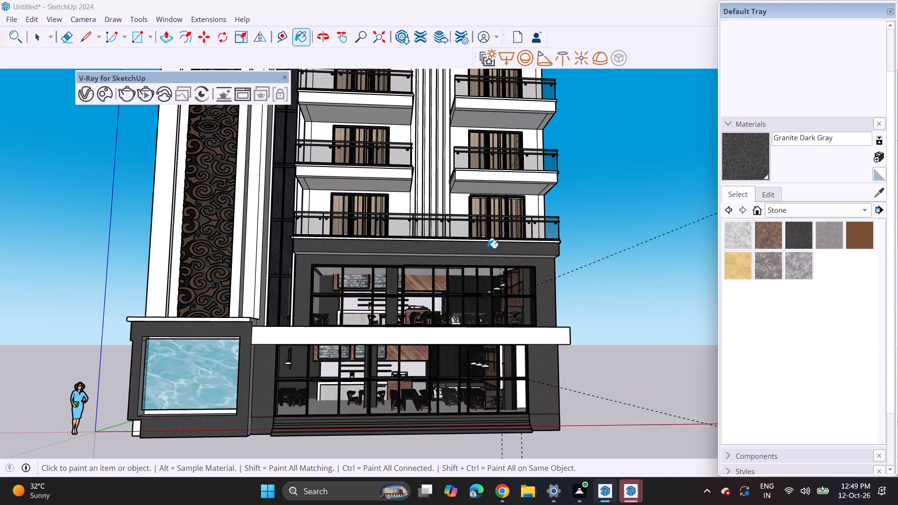
click(261, 191)
shift+middle_drag(265, 188, 315, 351)
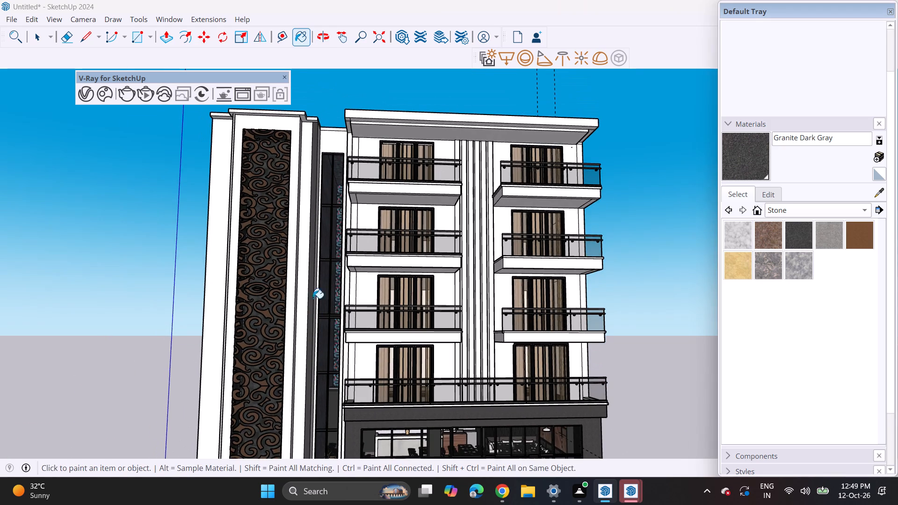
click(327, 136)
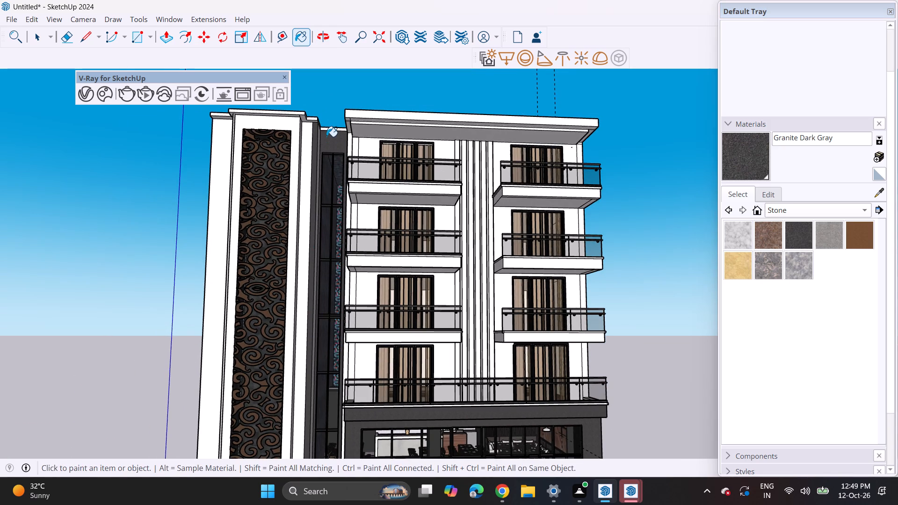
Paint the front and end edges of the main roof slab above the balconies with Granite Dark Gray.
scroll(326, 137, up, 3)
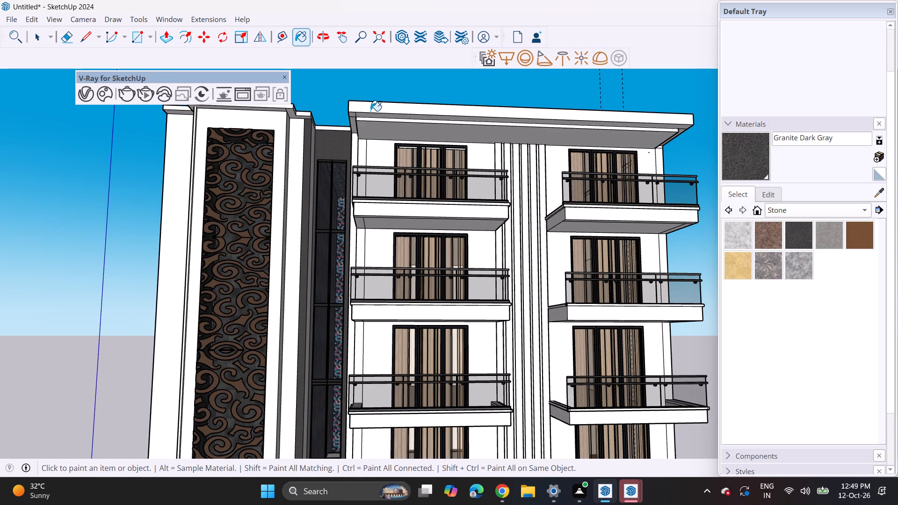
click(370, 111)
click(362, 114)
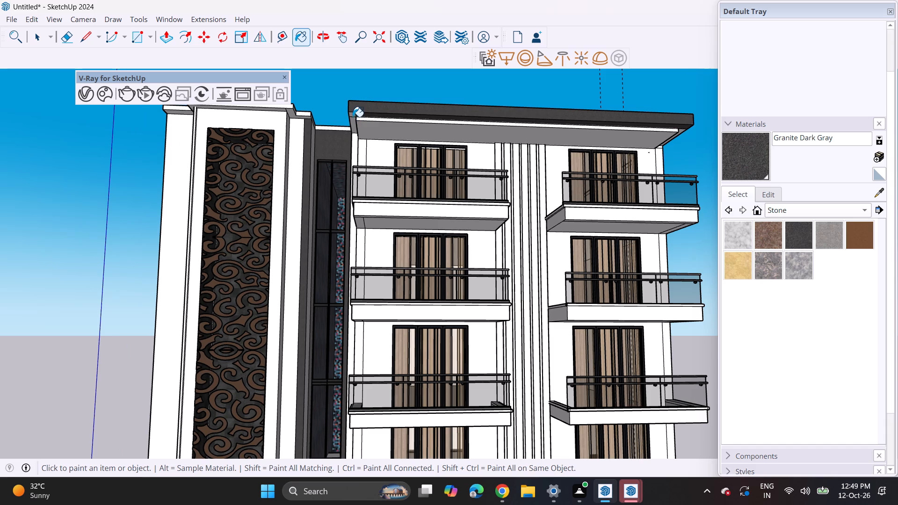
click(353, 117)
click(352, 123)
click(353, 116)
middle_drag(661, 139, 629, 133)
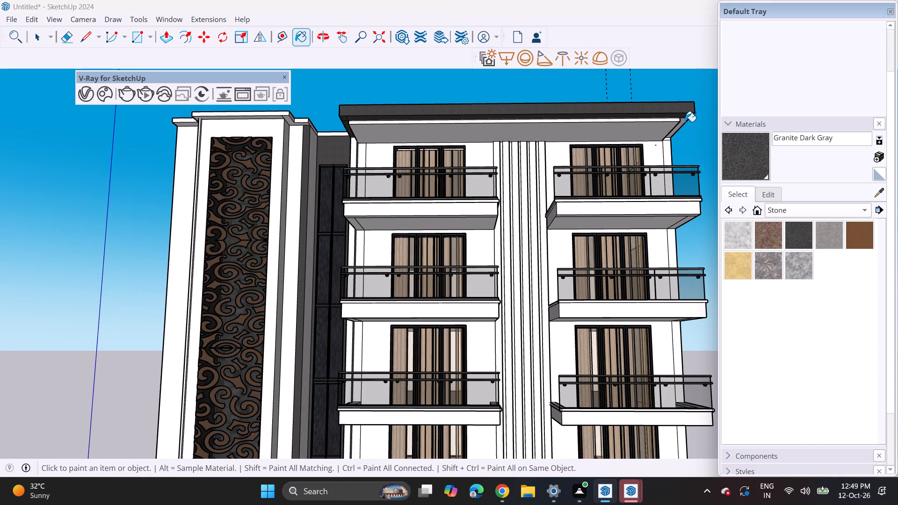
click(684, 119)
Paint the tower's stepped roof caps, the recess's top cap and the adjoining main roof end with Granite Dark Gray.
shift+middle_drag(370, 139, 531, 173)
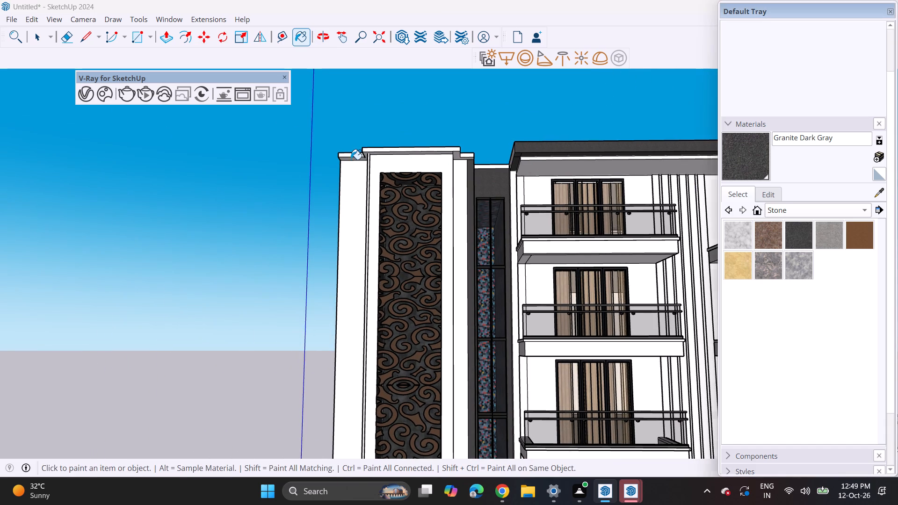
click(351, 159)
click(354, 155)
drag(384, 148, 389, 153)
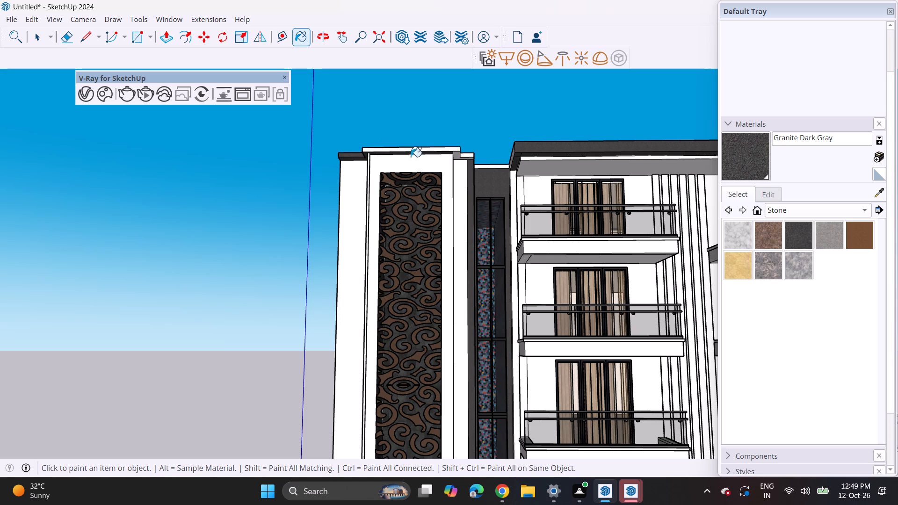
click(456, 148)
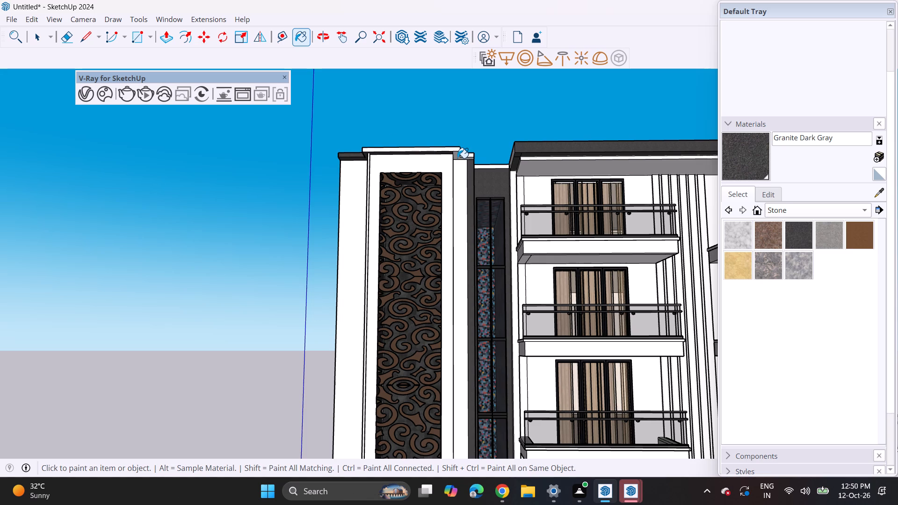
click(457, 158)
click(456, 149)
click(466, 154)
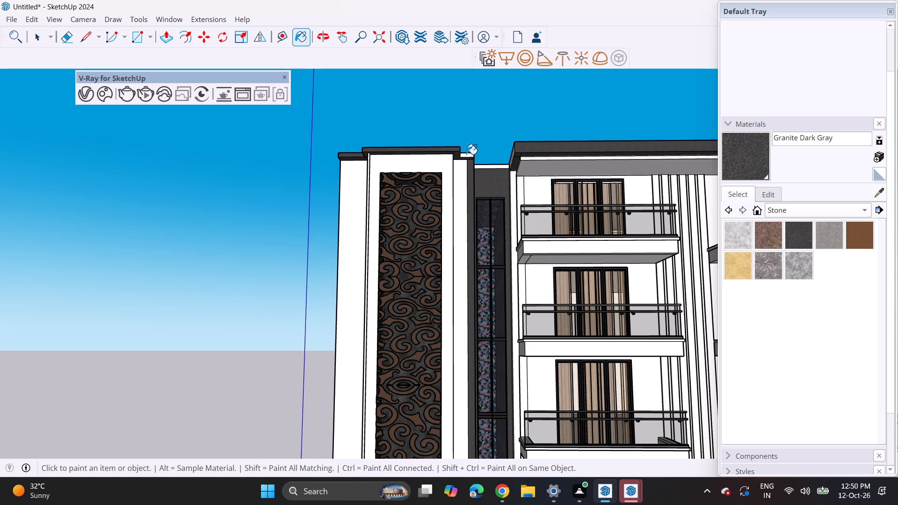
click(494, 166)
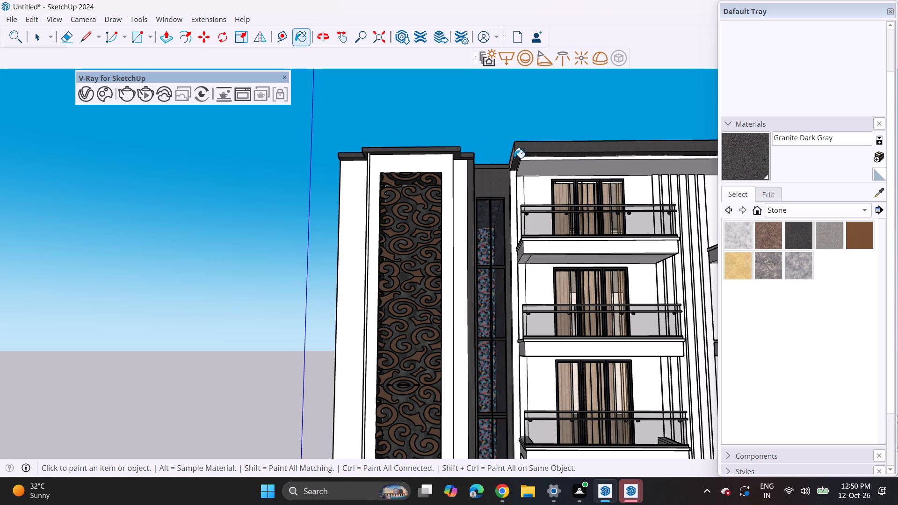
click(511, 154)
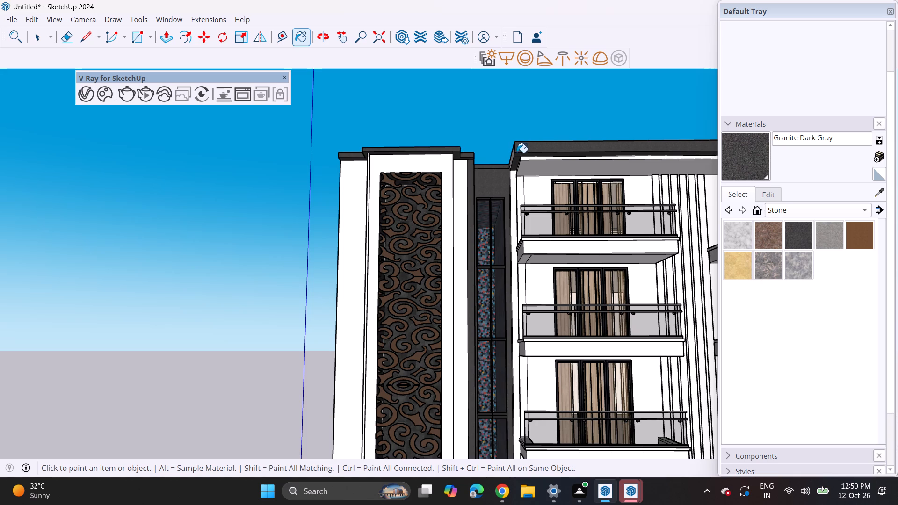
click(513, 149)
click(513, 153)
Paint all the central vertical ribs and grooves between the two balcony columns with Granite Dark Gray.
middle_drag(508, 211, 371, 166)
scroll(371, 171, down, 3)
scroll(378, 246, down, 5)
shift+middle_drag(367, 279, 373, 234)
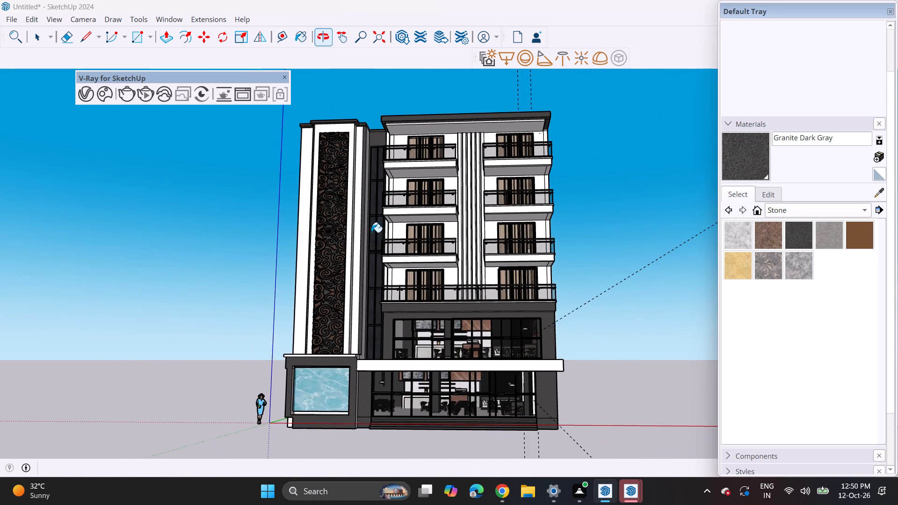
middle_drag(367, 231, 391, 248)
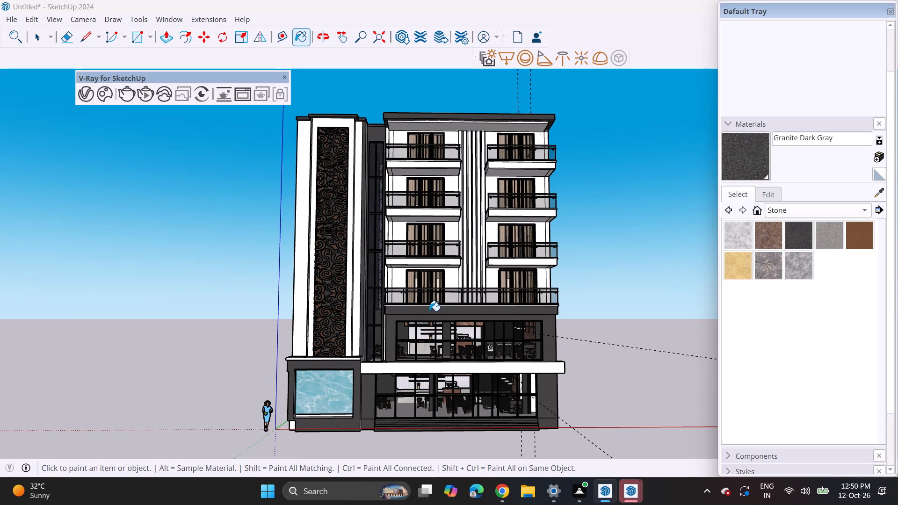
scroll(464, 279, up, 3)
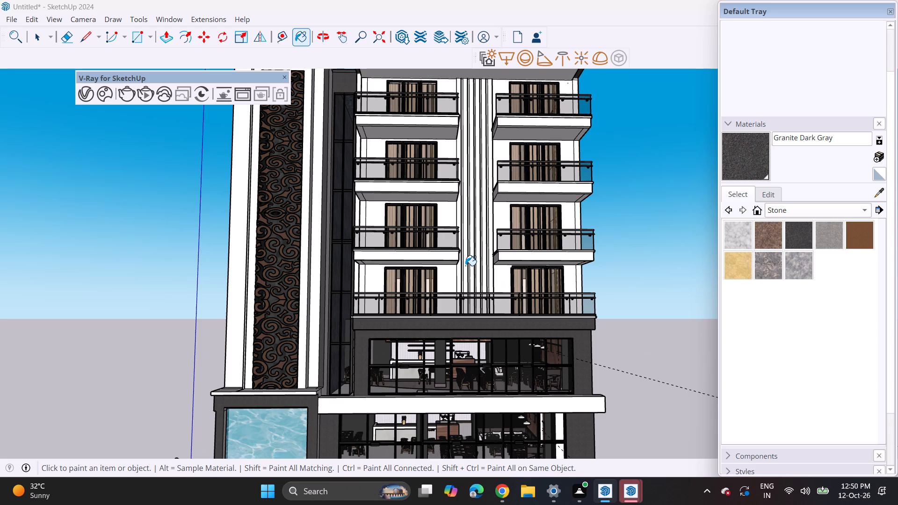
scroll(465, 266, up, 5)
click(465, 265)
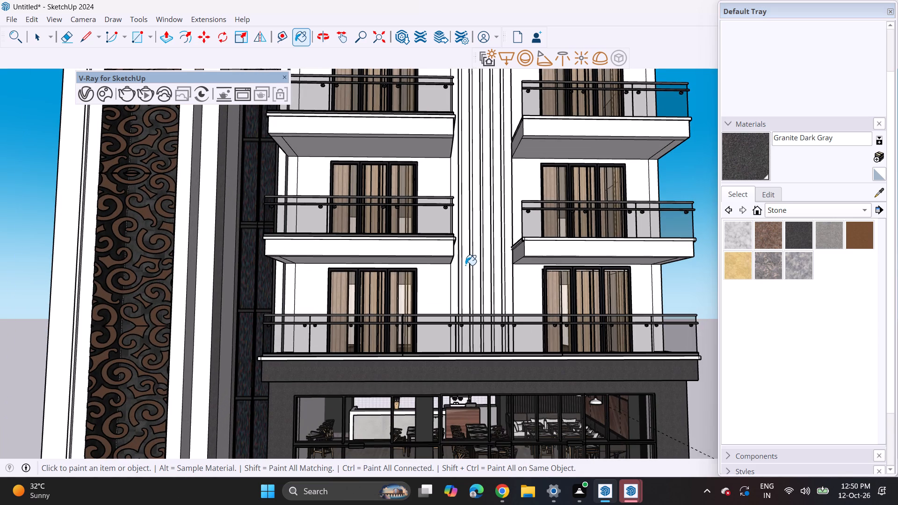
click(476, 260)
click(484, 254)
click(492, 249)
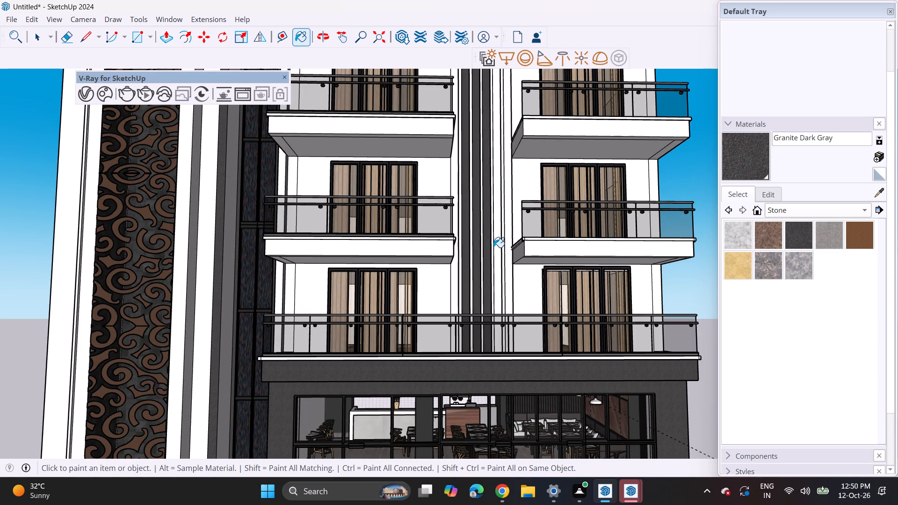
click(495, 246)
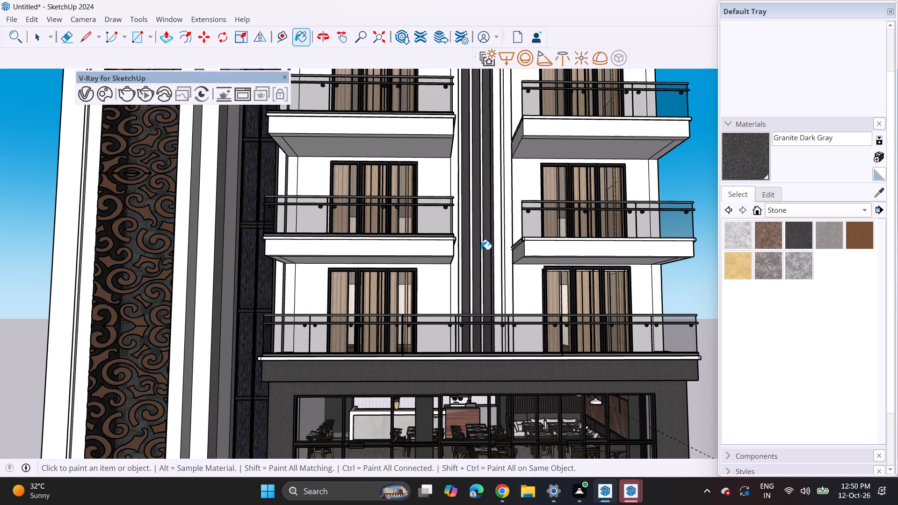
click(481, 250)
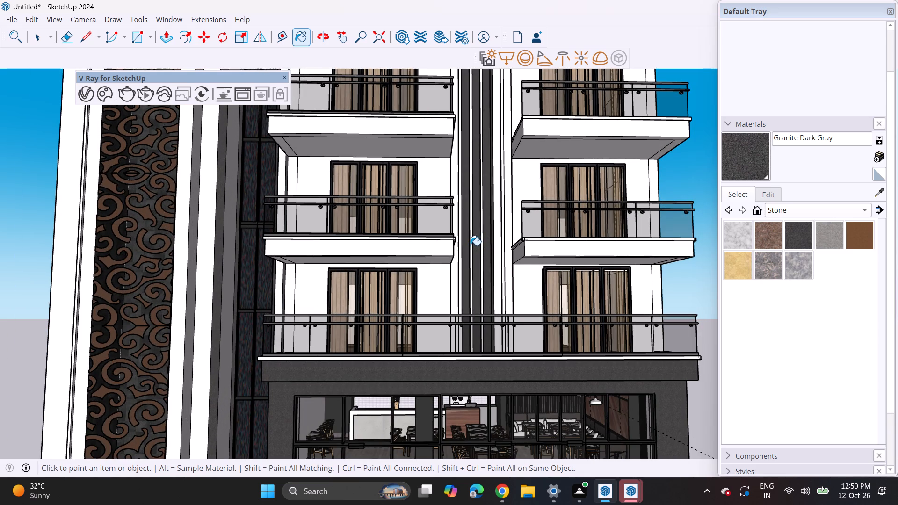
click(471, 246)
click(482, 248)
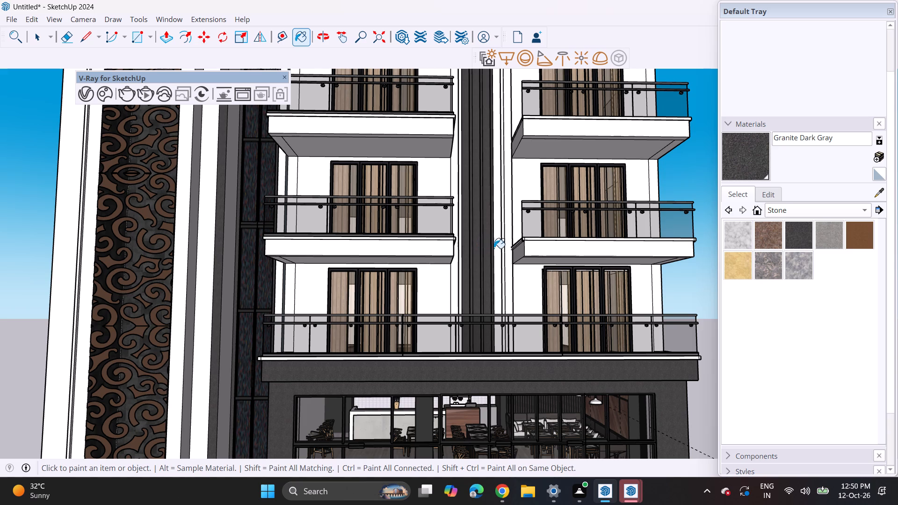
click(496, 248)
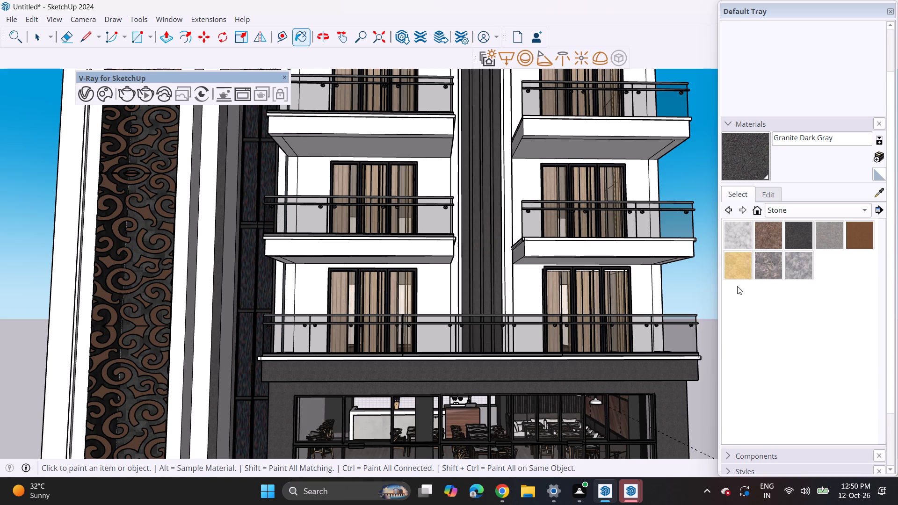
Paint the outer edge strips on both sides of the central dark ribs with Stone Vein Gray.
click(811, 260)
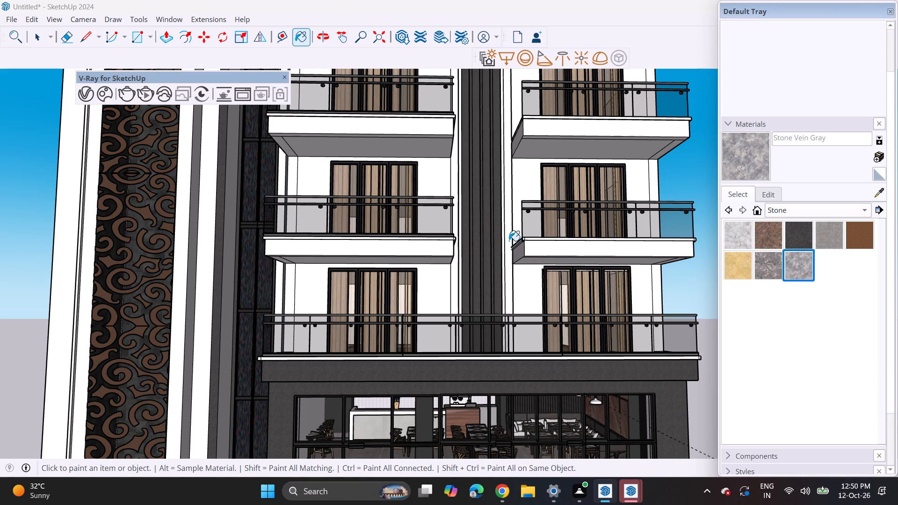
click(509, 241)
click(456, 249)
click(459, 253)
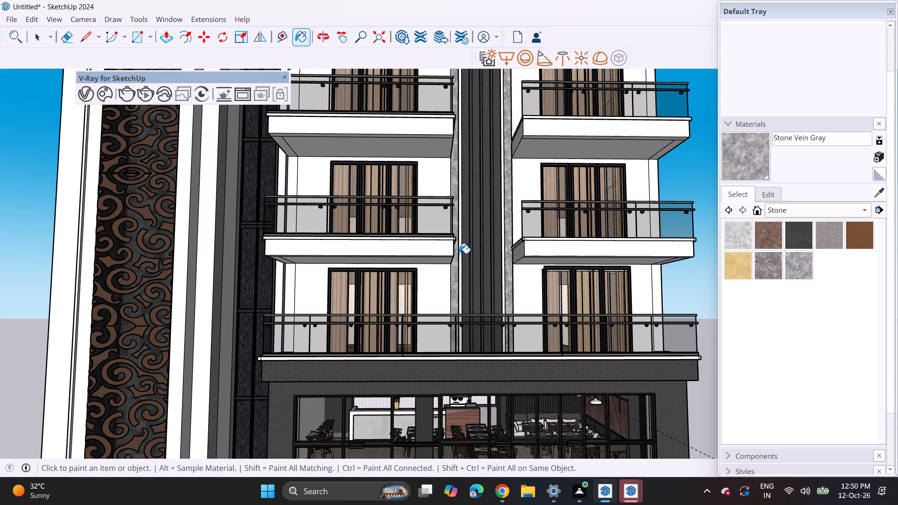
click(503, 249)
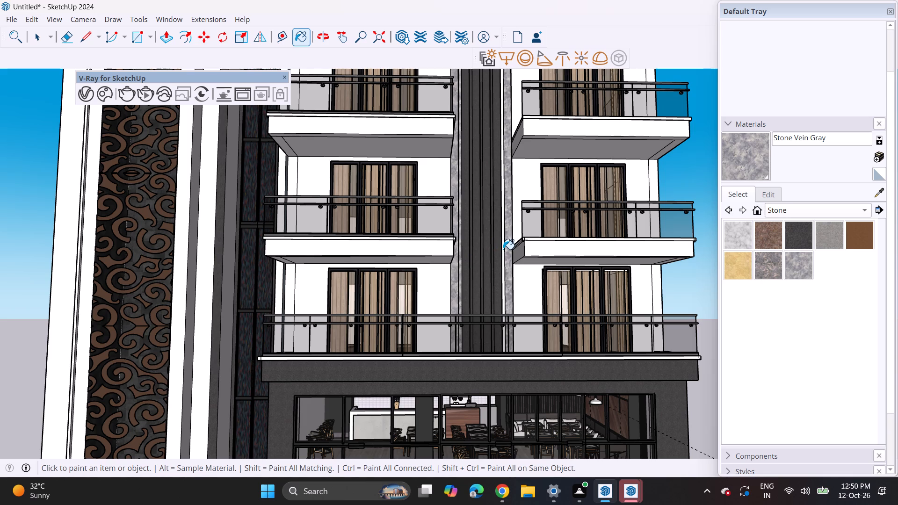
Darken the colour of the Stone Vein Gray material used beside the central ribs.
click(761, 193)
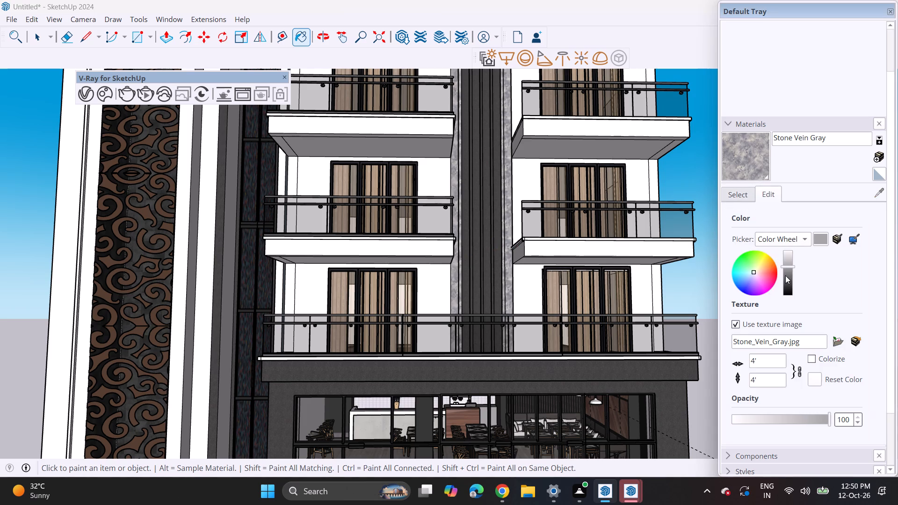
click(786, 272)
click(787, 274)
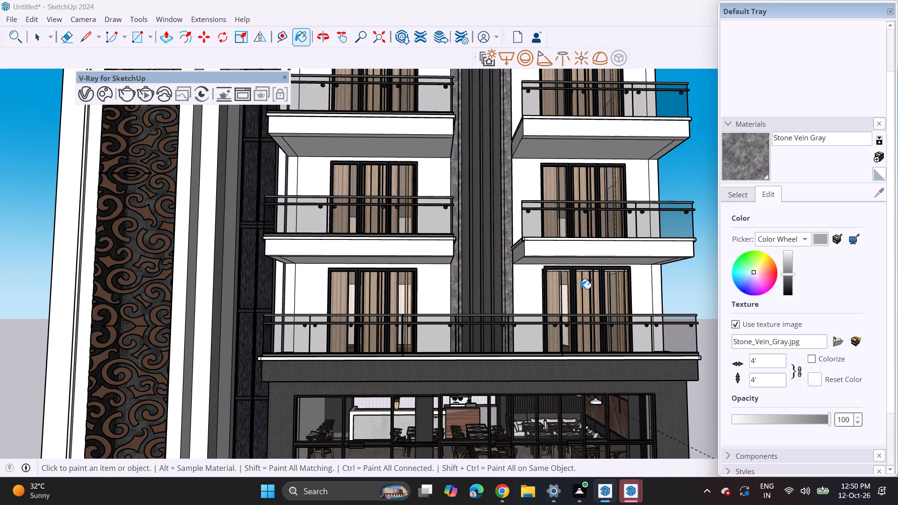
Sample Granite Dark Gray from the café wall and paint the tower's outer front faces on both sides of the patterned panel's frame.
scroll(487, 265, down, 4)
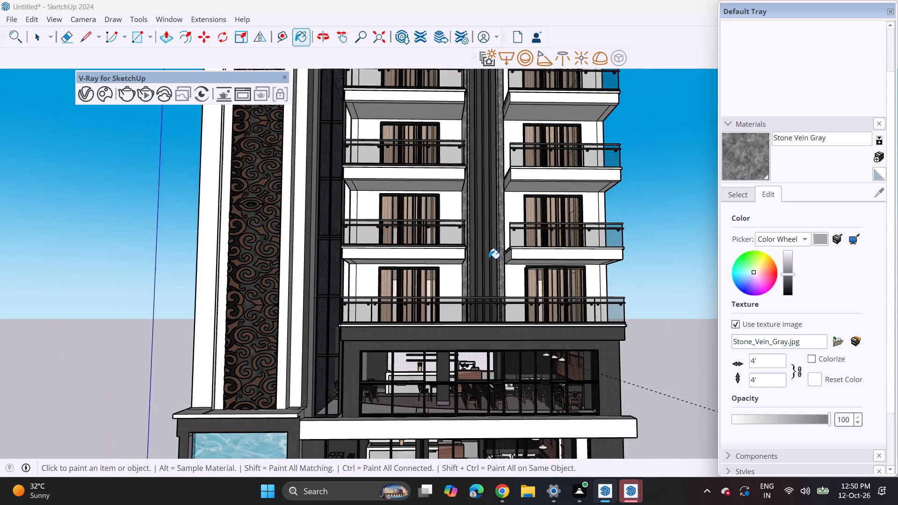
scroll(489, 259, down, 4)
middle_drag(494, 259, 458, 299)
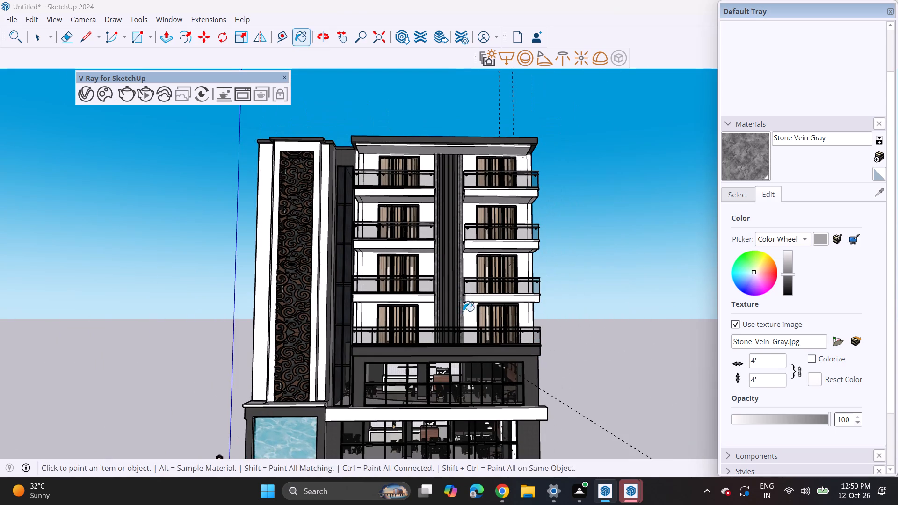
shift+middle_drag(470, 316, 477, 261)
middle_drag(471, 273, 467, 283)
middle_click(467, 283)
middle_click(467, 283)
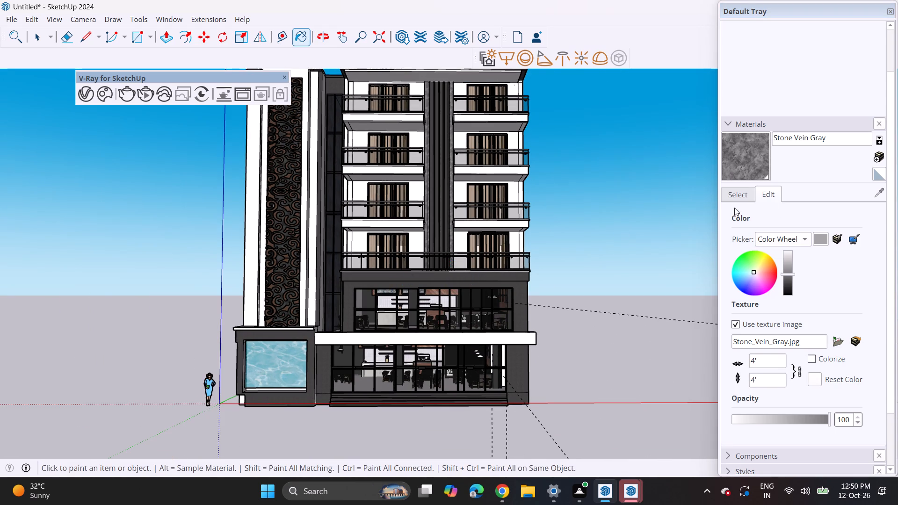
click(739, 197)
click(880, 192)
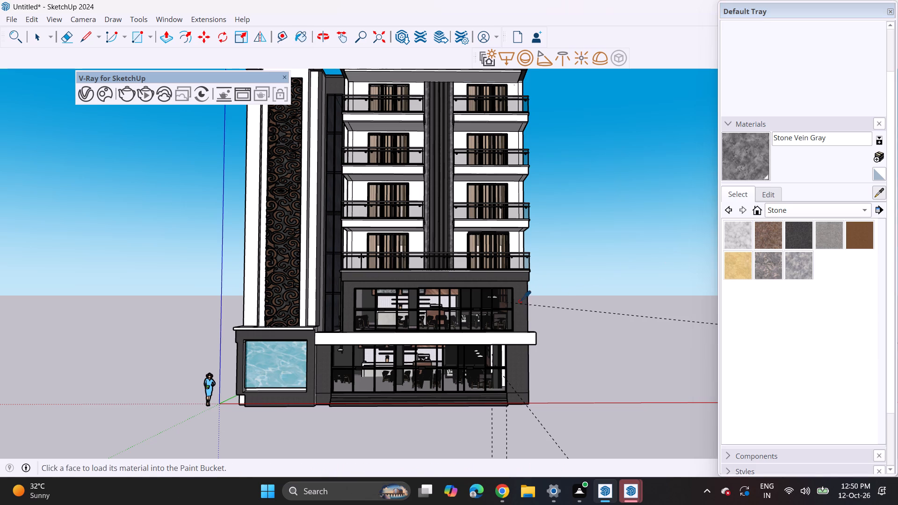
click(520, 301)
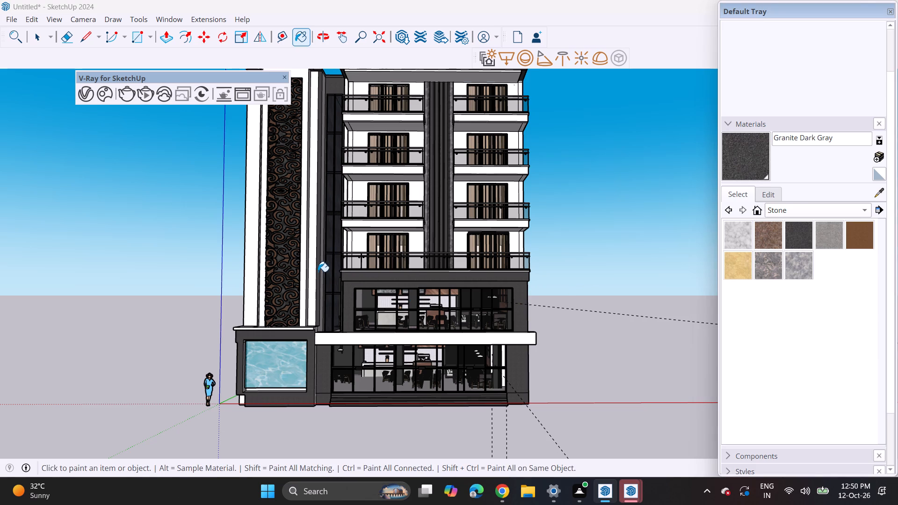
click(314, 271)
click(305, 279)
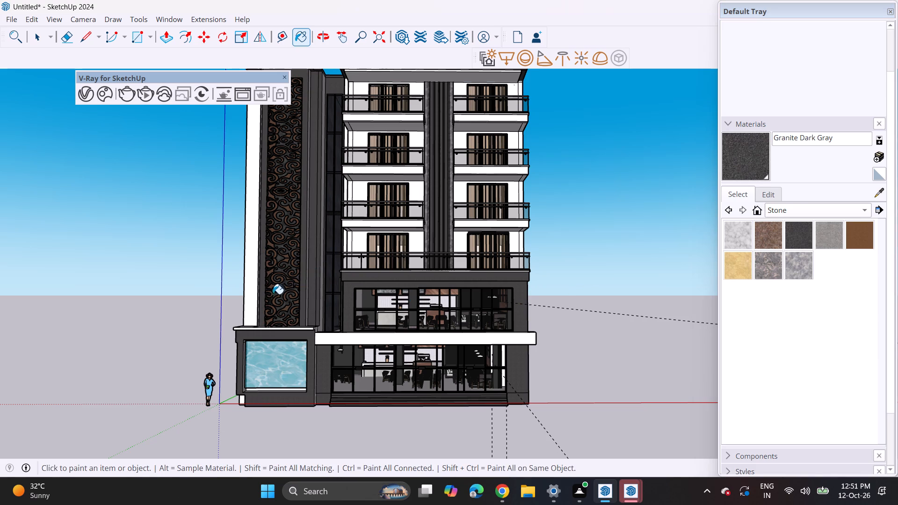
key(ctrl+z)
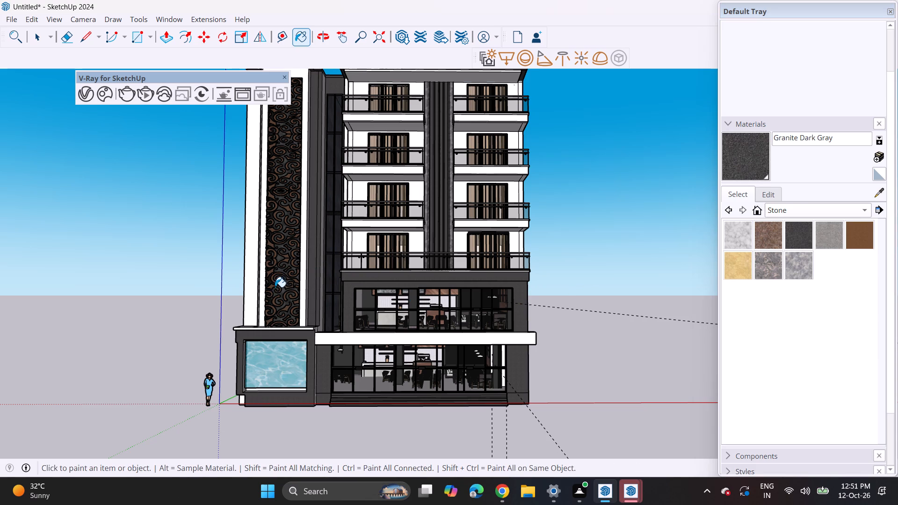
click(253, 297)
Paint the narrow return faces between the tower's outer front face and the panel frame with Granite Dark Gray.
middle_drag(257, 291, 311, 283)
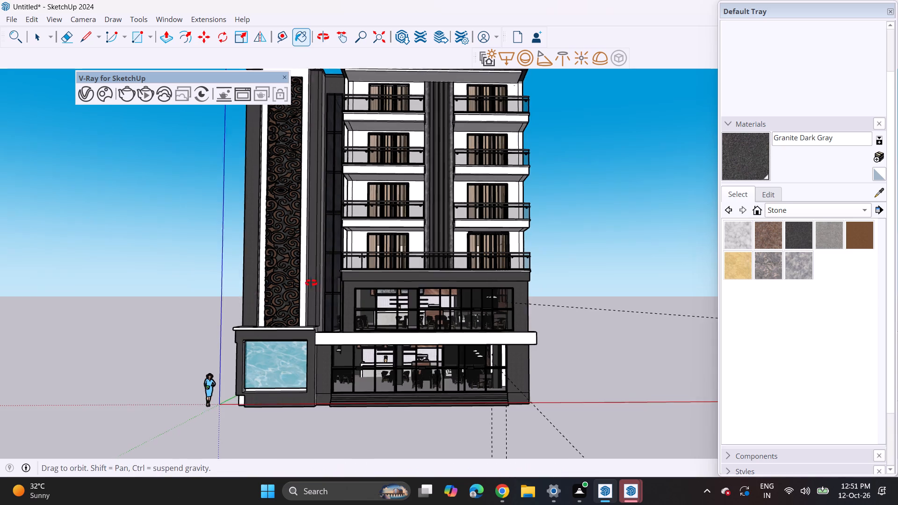
middle_drag(311, 283, 349, 267)
scroll(271, 298, up, 11)
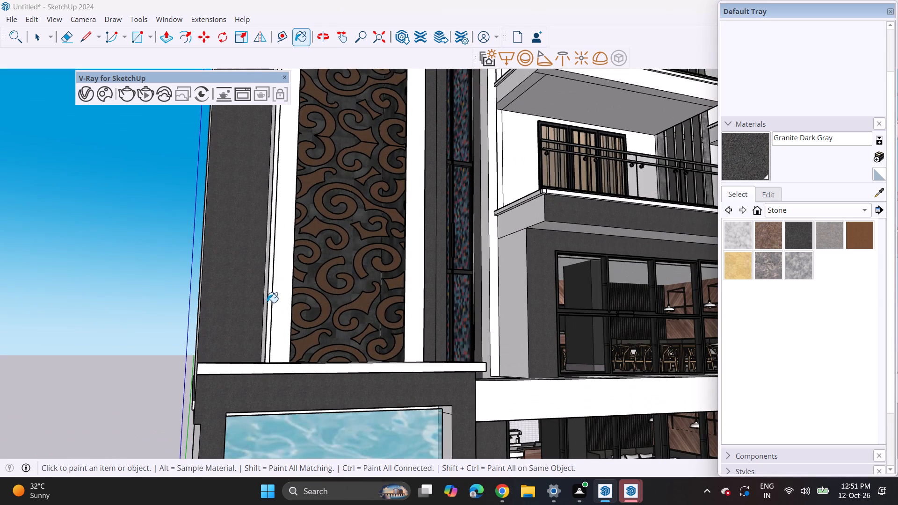
click(269, 306)
click(270, 307)
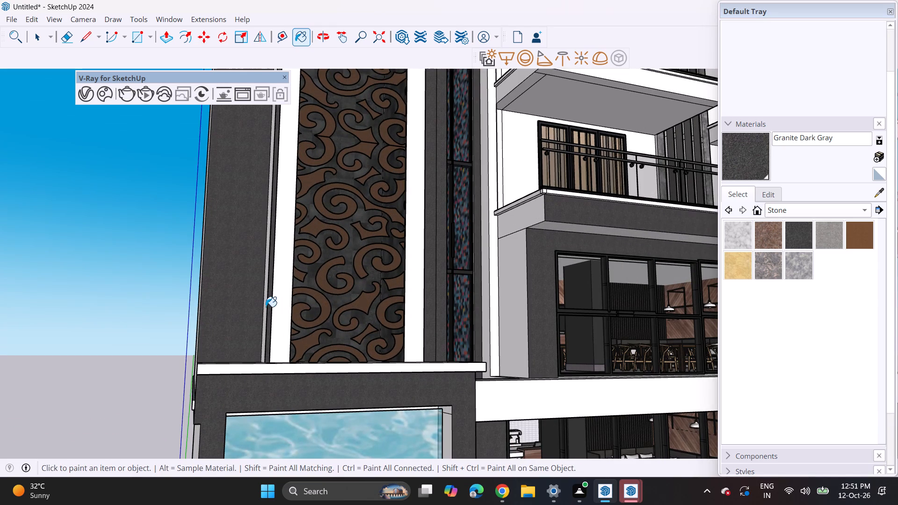
click(266, 307)
Paint the frame around the tower's patterned panel with Stone Brushed Khaki.
middle_drag(365, 285, 327, 309)
scroll(323, 293, down, 4)
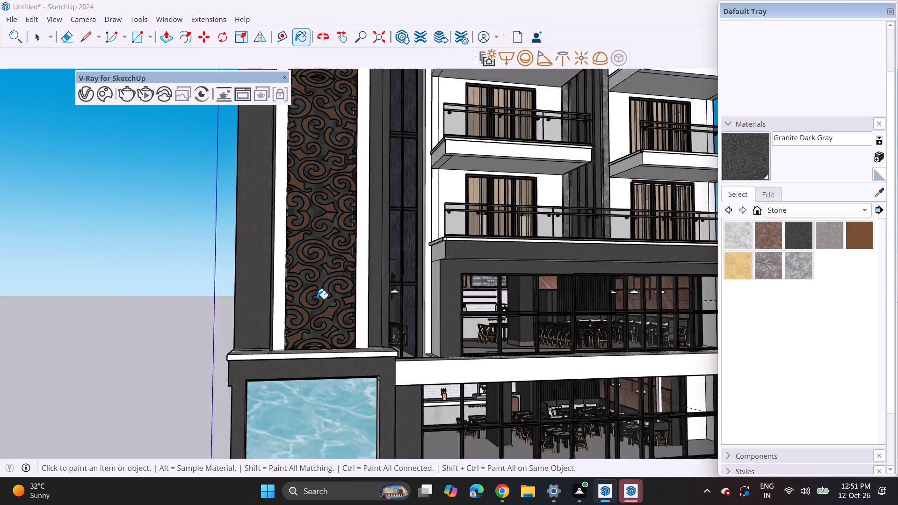
scroll(317, 299, down, 11)
shift+middle_drag(351, 296, 330, 324)
middle_drag(332, 324, 332, 325)
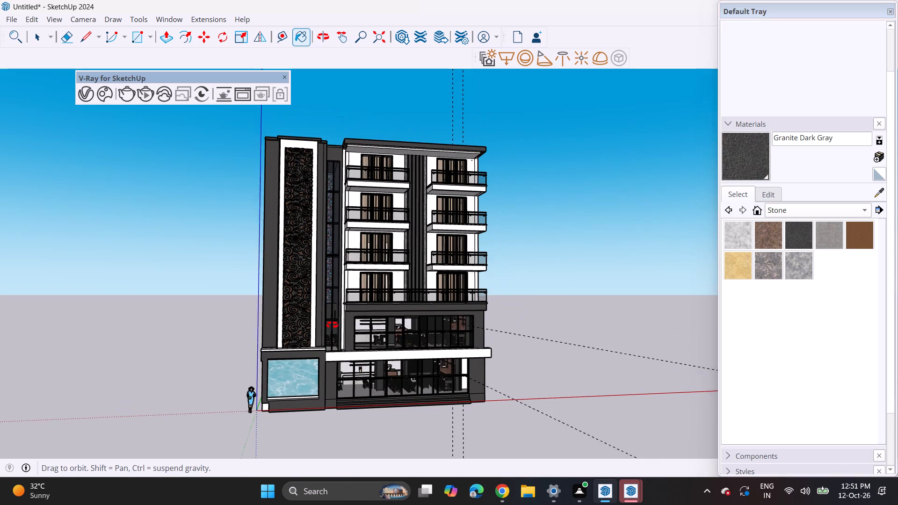
middle_drag(332, 325, 325, 326)
click(735, 263)
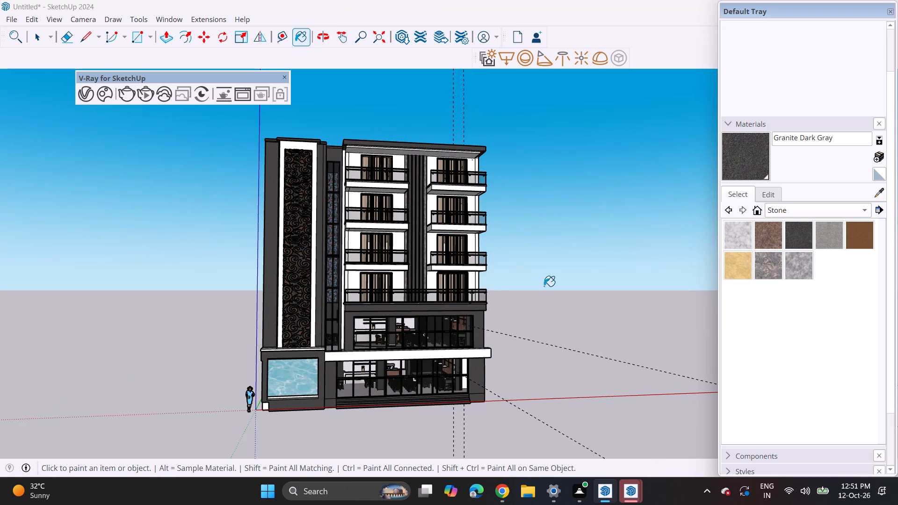
click(314, 313)
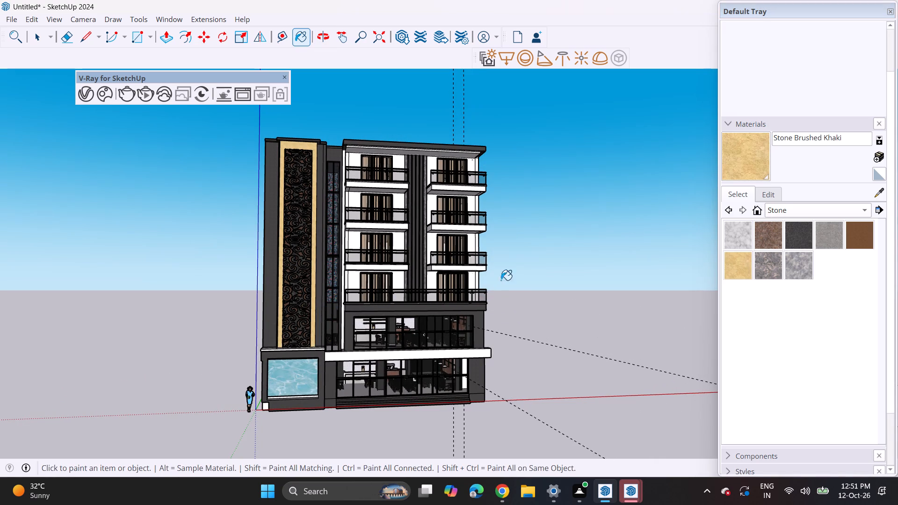
Paint the thin recessed fascia strip under the main roof slab's front edge with Stone Brushed Khaki.
middle_drag(523, 311, 497, 310)
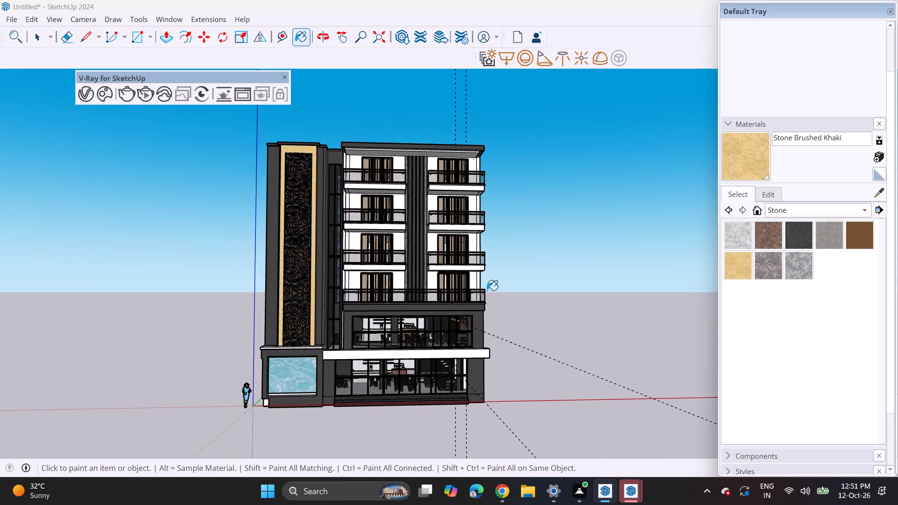
scroll(401, 169, up, 7)
click(385, 142)
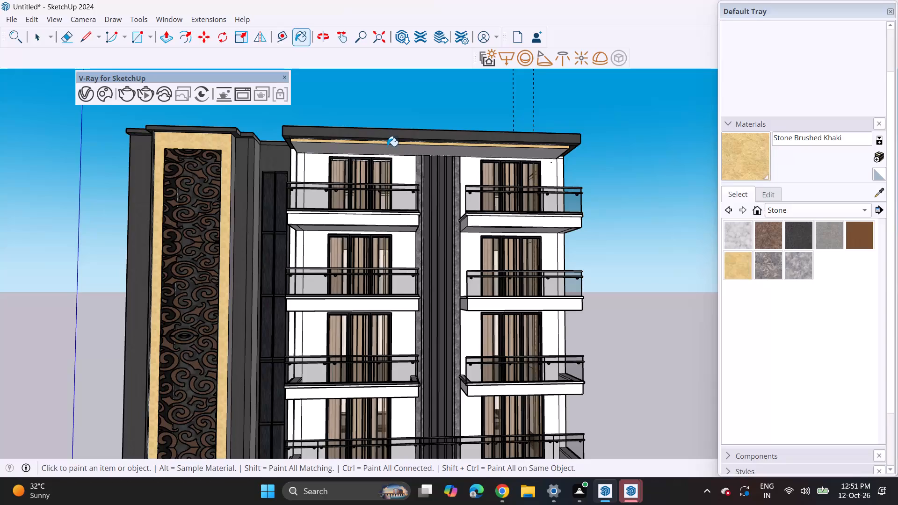
Paint the main roof's soffit above the top-floor balconies with Granite Brown.
click(770, 235)
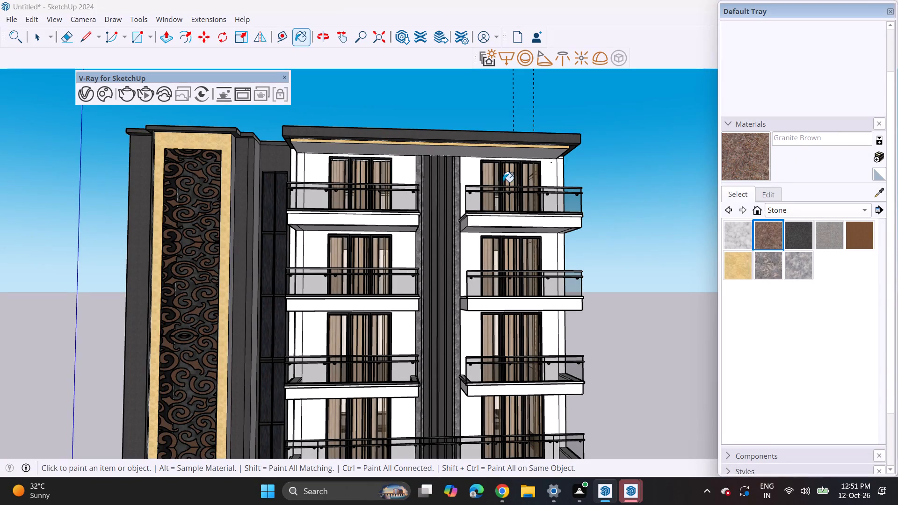
click(510, 152)
Lighten the colour of the Granite Brown material used on the roof soffit.
click(770, 188)
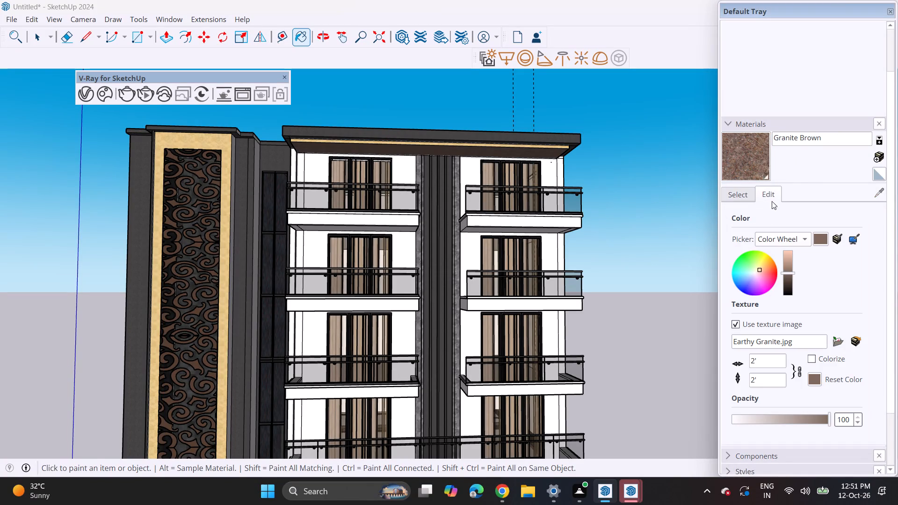
click(787, 261)
click(787, 261)
click(787, 258)
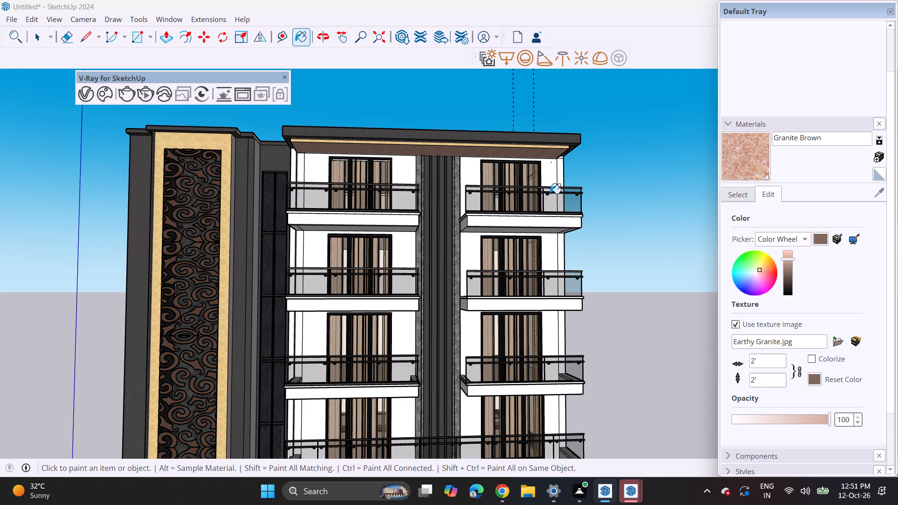
Paint the top-floor wall behind the balcony farther from the tower with Granite Brown, and return to the Stone materials.
click(551, 178)
middle_drag(507, 246, 483, 251)
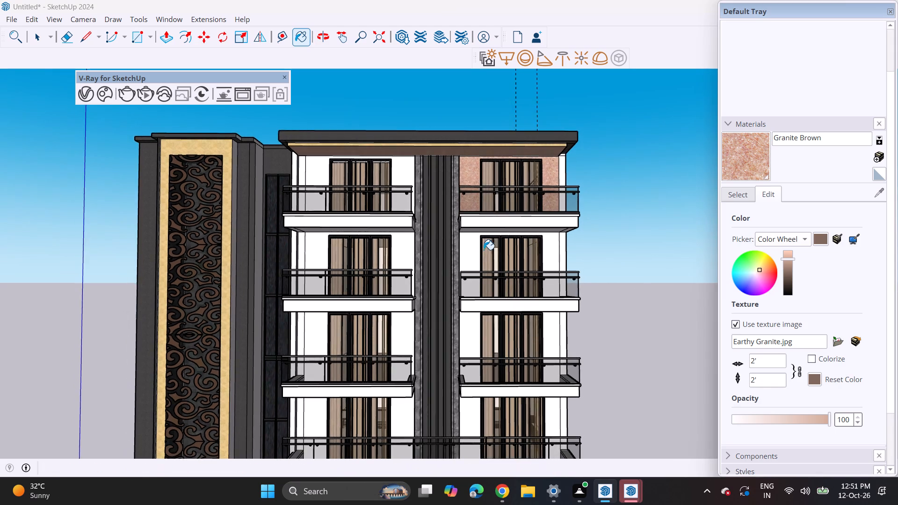
scroll(508, 250, down, 1)
click(736, 194)
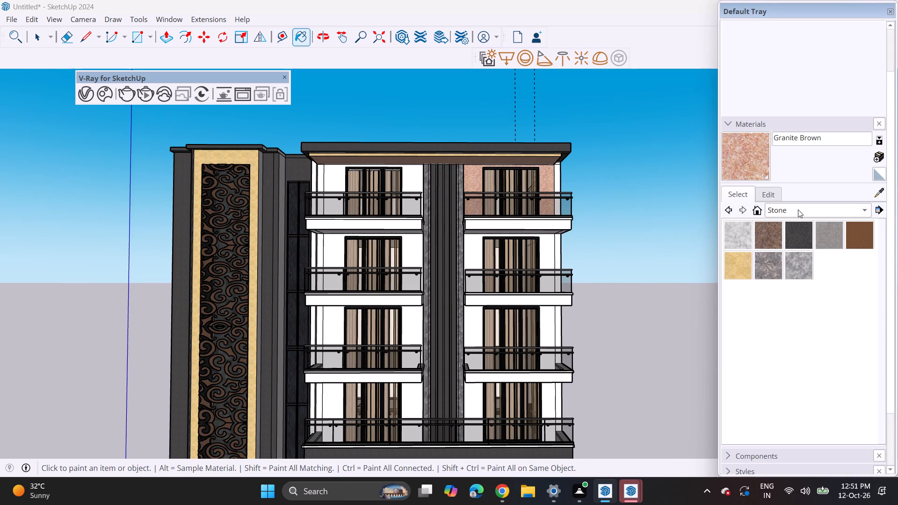
Paint the top-floor walls behind both balconies with the Wood Floor material from the Wood collection.
click(797, 212)
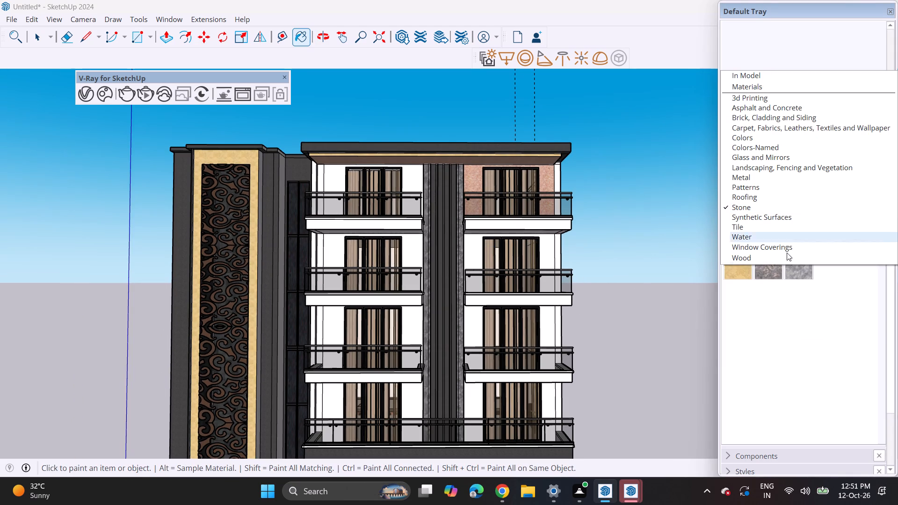
click(776, 255)
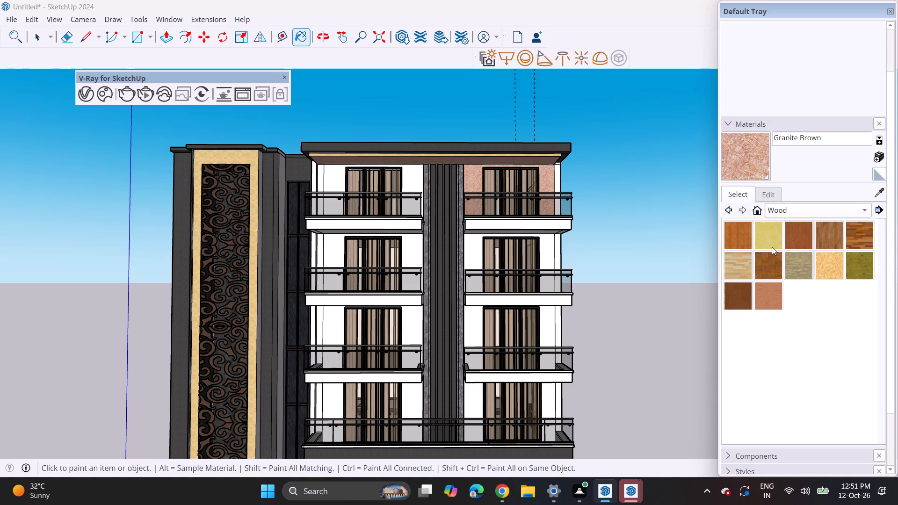
click(822, 237)
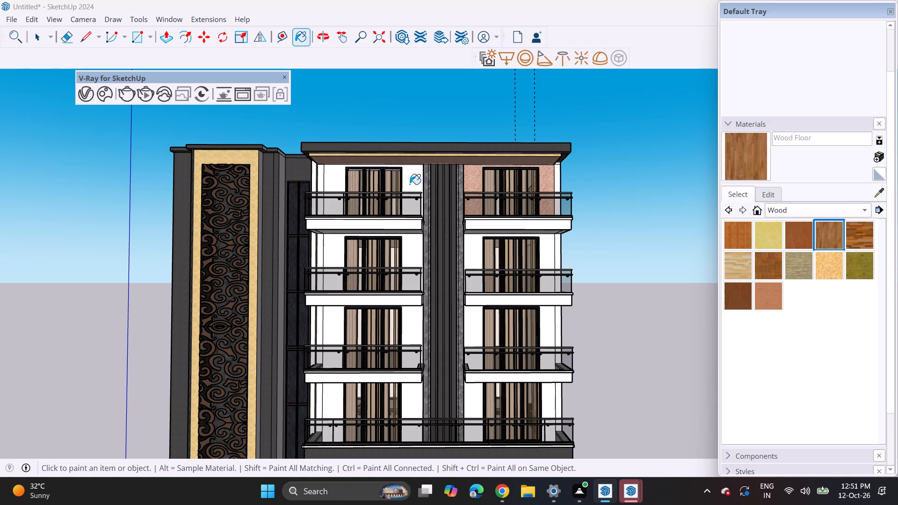
click(410, 184)
click(473, 182)
click(320, 182)
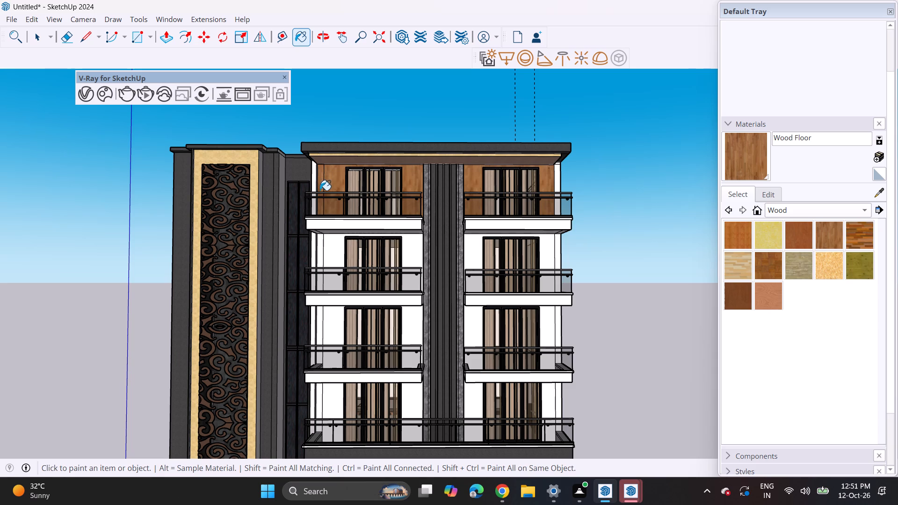
Erase the stray vertical edges near the outer ends of the walls behind the balconies on all four balcony floors.
middle_drag(336, 290, 309, 315)
scroll(322, 274, up, 1)
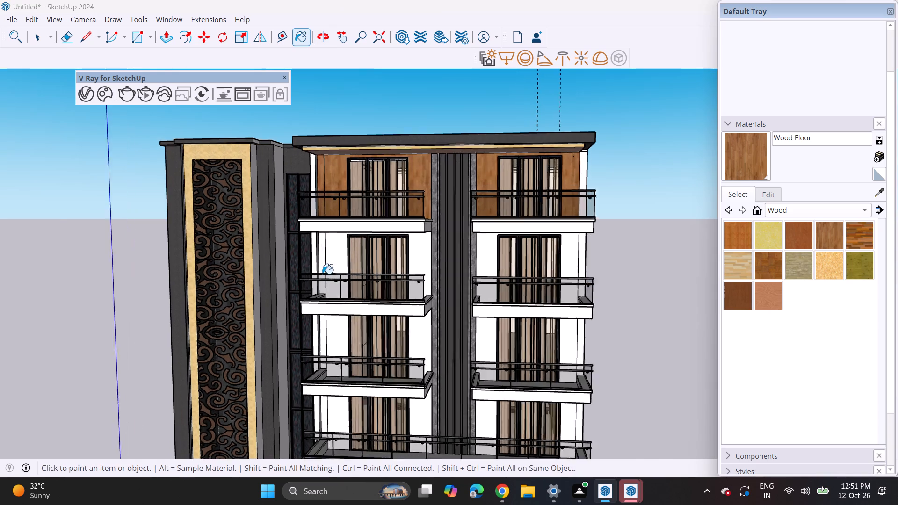
scroll(322, 274, up, 2)
click(325, 253)
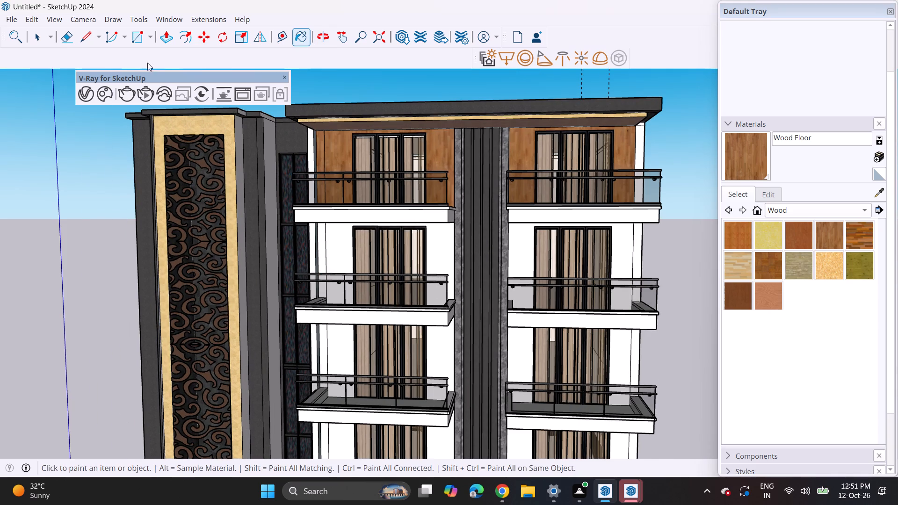
click(69, 32)
click(323, 153)
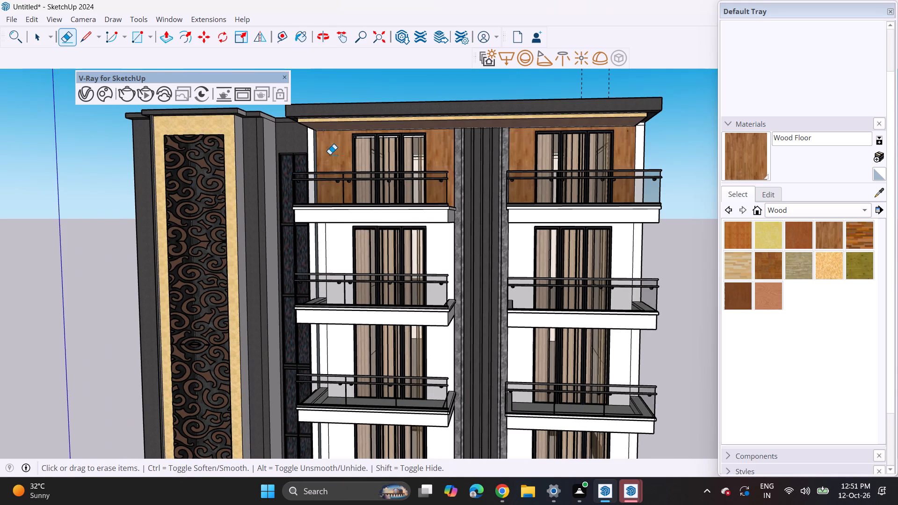
click(326, 234)
click(327, 332)
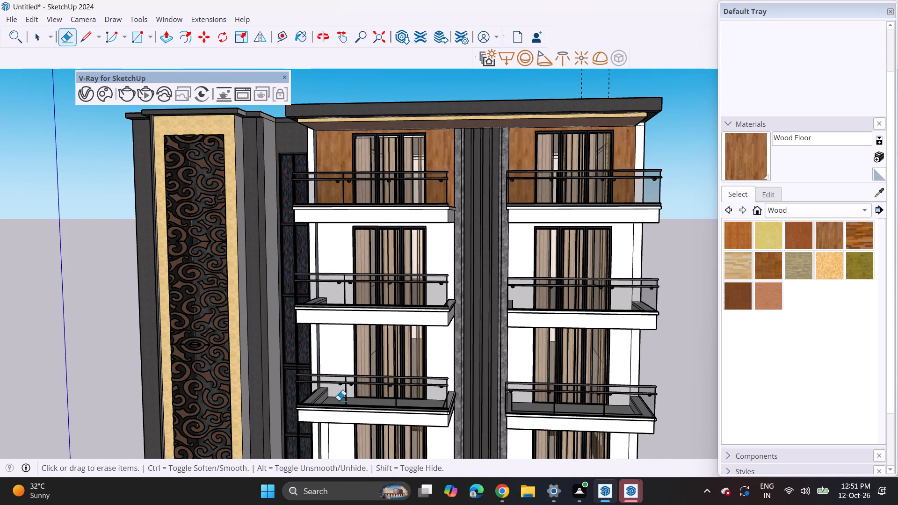
click(327, 433)
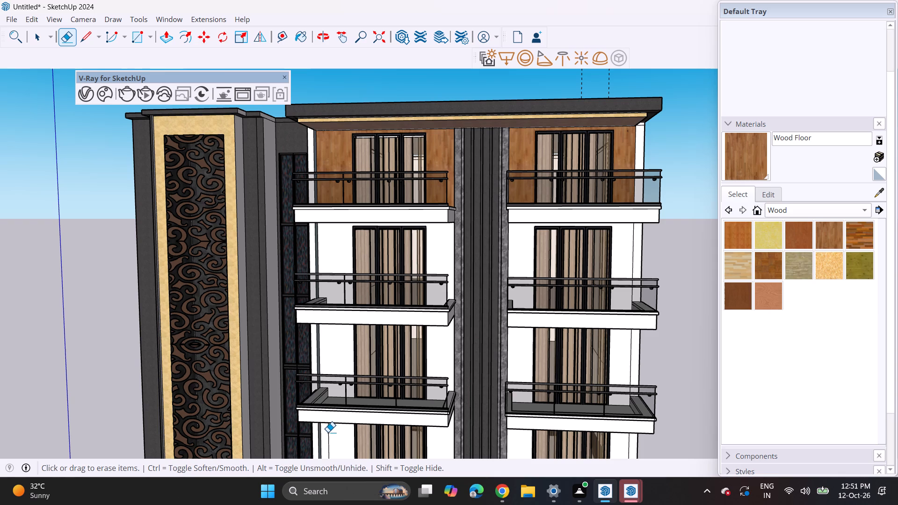
click(328, 432)
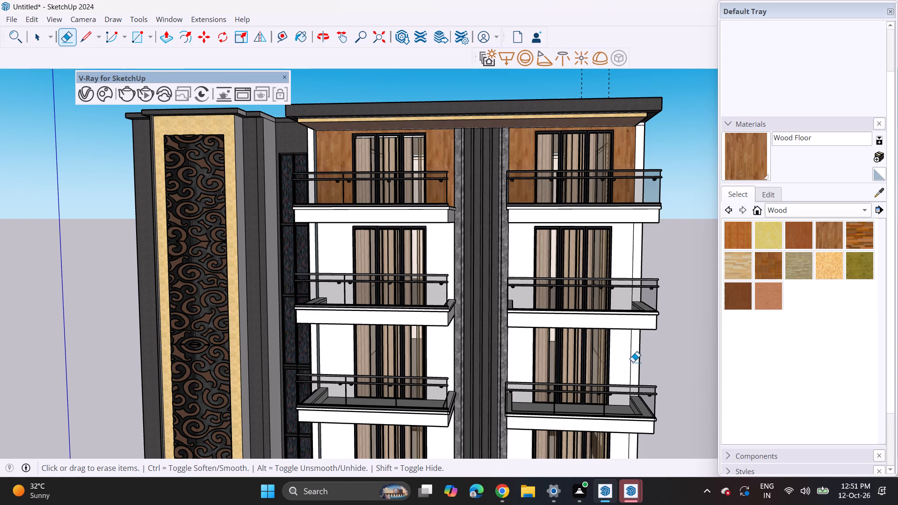
double_click(626, 359)
click(630, 360)
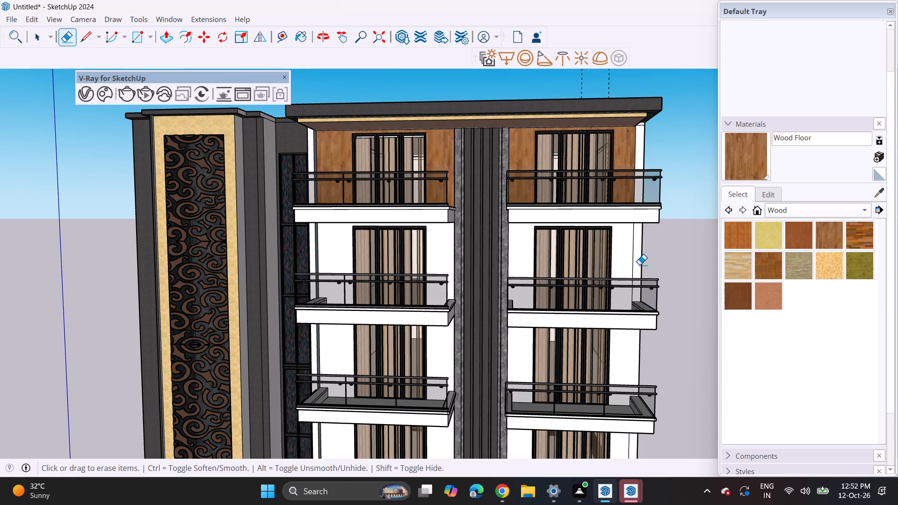
click(631, 259)
click(634, 256)
click(636, 151)
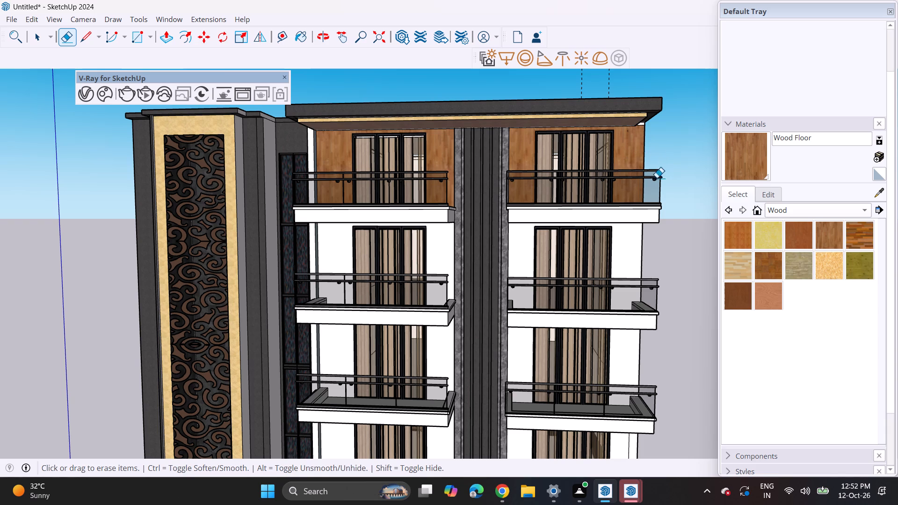
Paint the walls behind both balconies on the three lower balcony floors with Wood Floor.
middle_drag(686, 154, 637, 161)
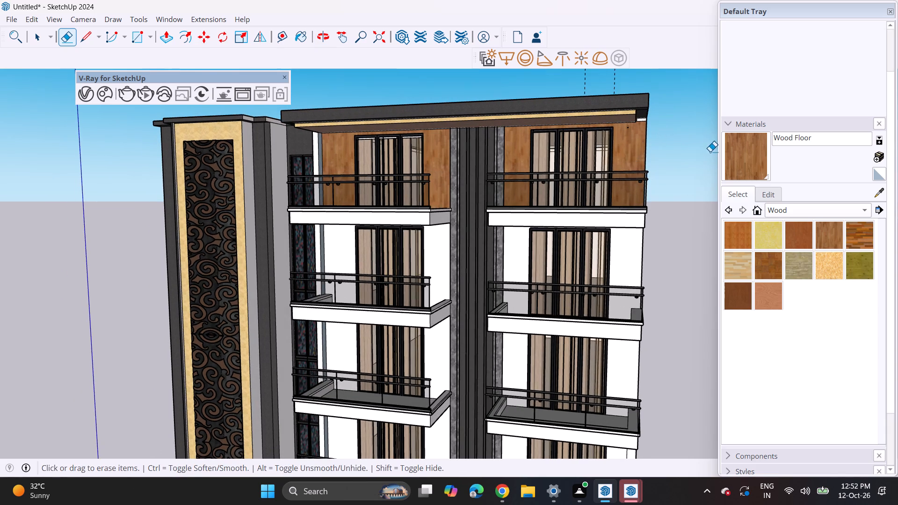
click(734, 158)
middle_drag(461, 303, 547, 267)
click(526, 254)
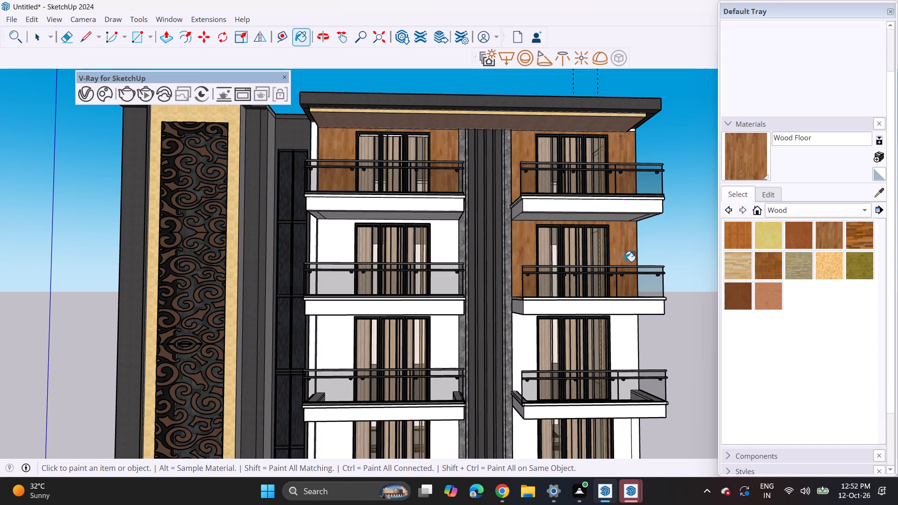
click(449, 247)
click(447, 332)
click(530, 346)
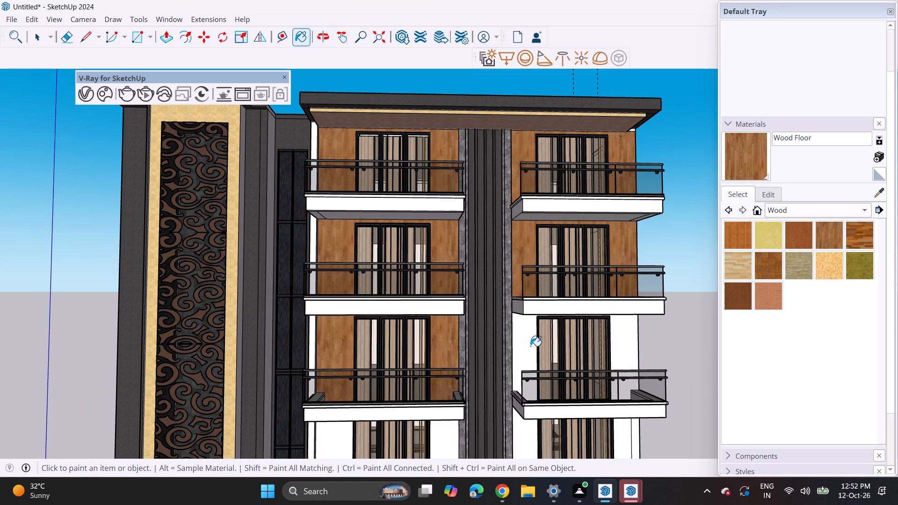
middle_drag(499, 385, 476, 263)
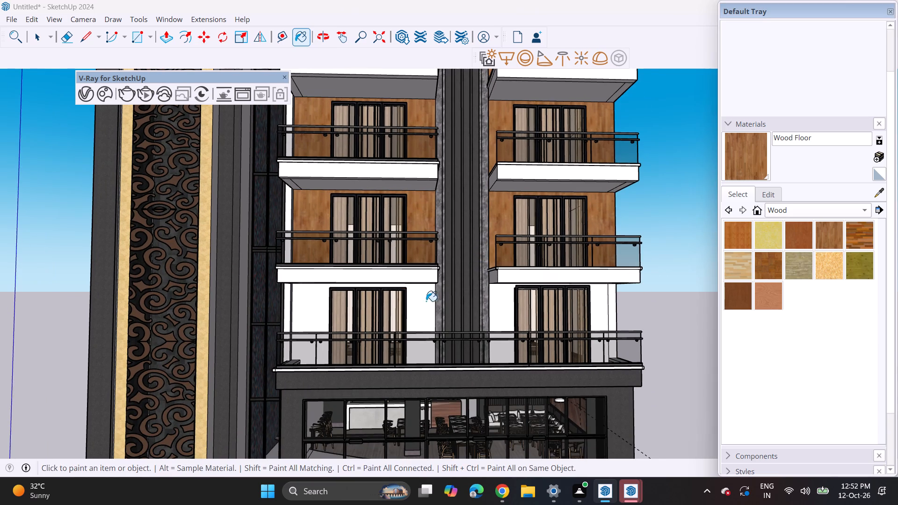
click(426, 301)
click(504, 318)
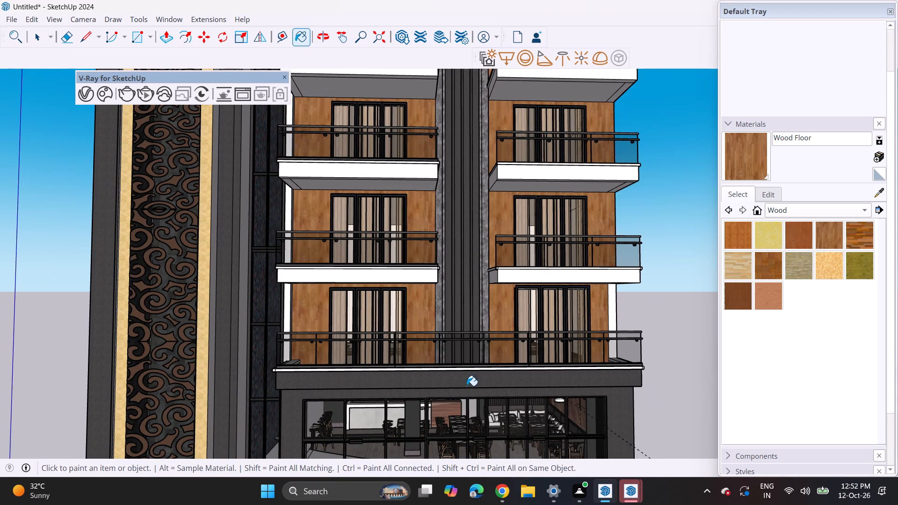
Paint the front fascia band beneath the lowest full-width balcony with Wood Floor.
middle_drag(467, 386, 453, 377)
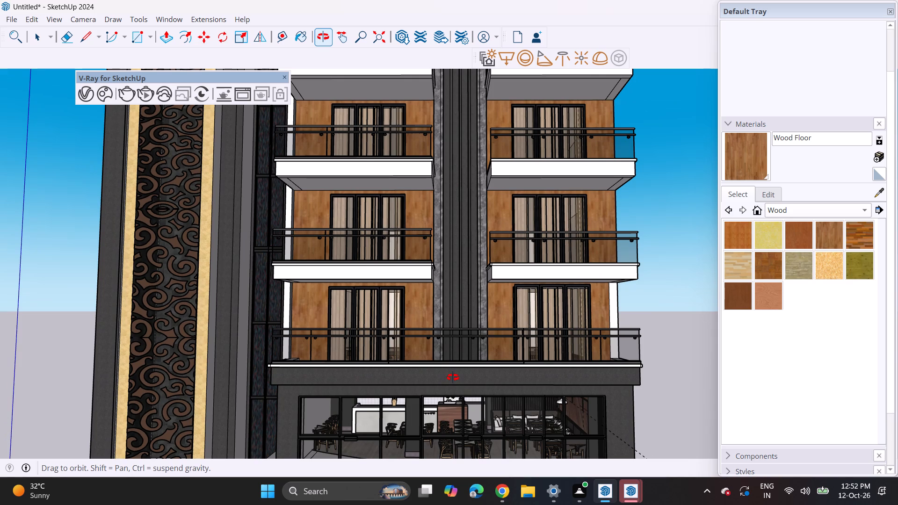
middle_drag(453, 377, 445, 445)
scroll(287, 390, up, 3)
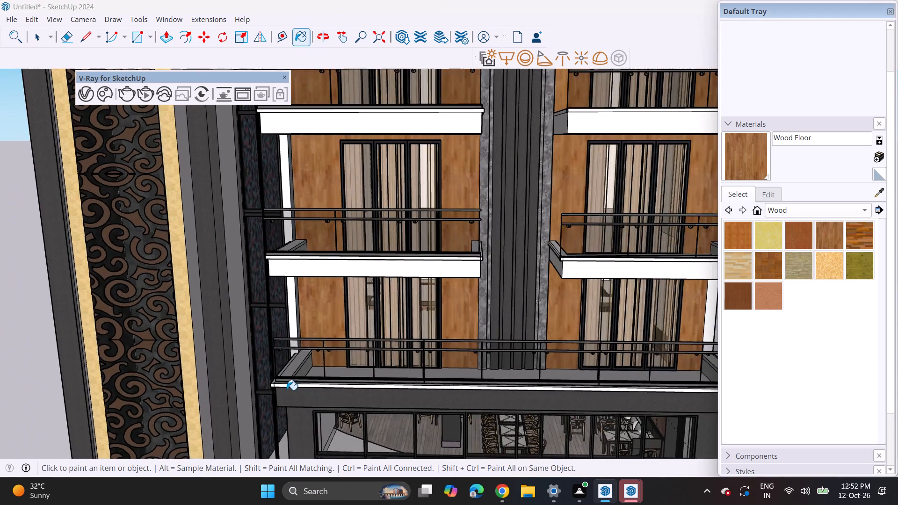
scroll(287, 390, up, 7)
scroll(302, 376, down, 4)
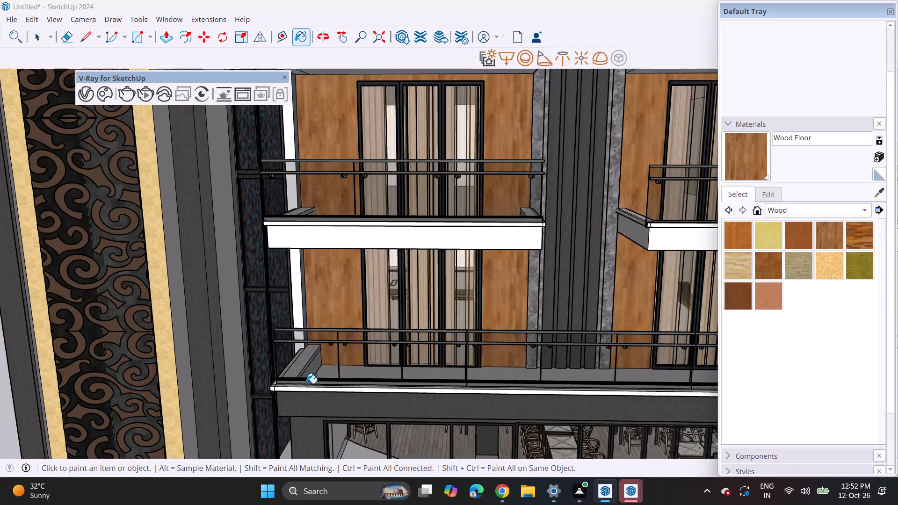
scroll(306, 383, down, 6)
middle_drag(306, 444, 318, 396)
middle_drag(318, 396, 318, 390)
middle_drag(317, 385, 310, 368)
middle_drag(310, 368, 303, 353)
click(313, 364)
Push/Pull the underside of the wood fascia band slightly down and its new thin front face outward, forming a projecting ledge.
scroll(328, 370, down, 2)
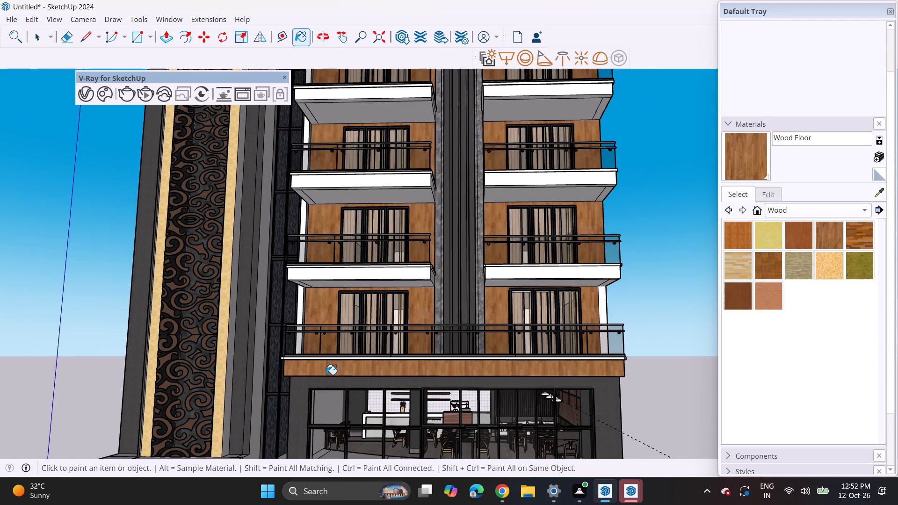
middle_drag(326, 377, 415, 305)
scroll(378, 347, up, 4)
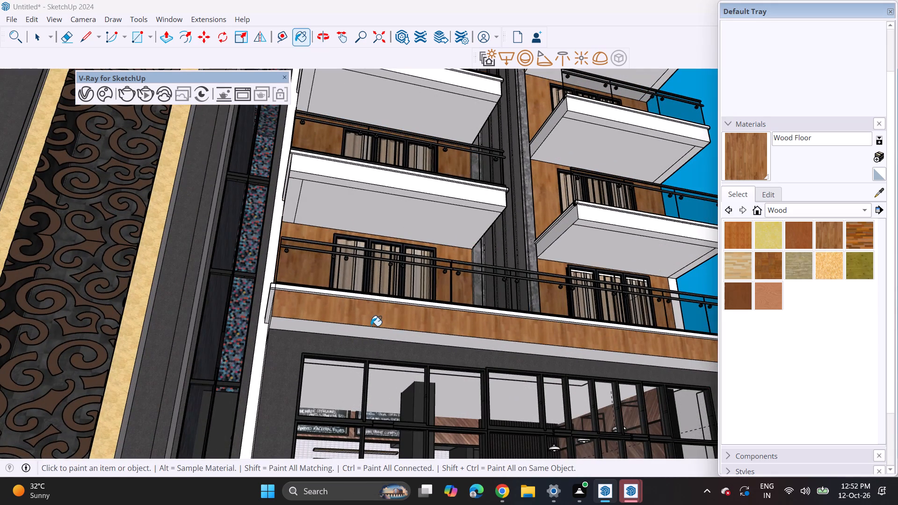
key(p)
click(367, 333)
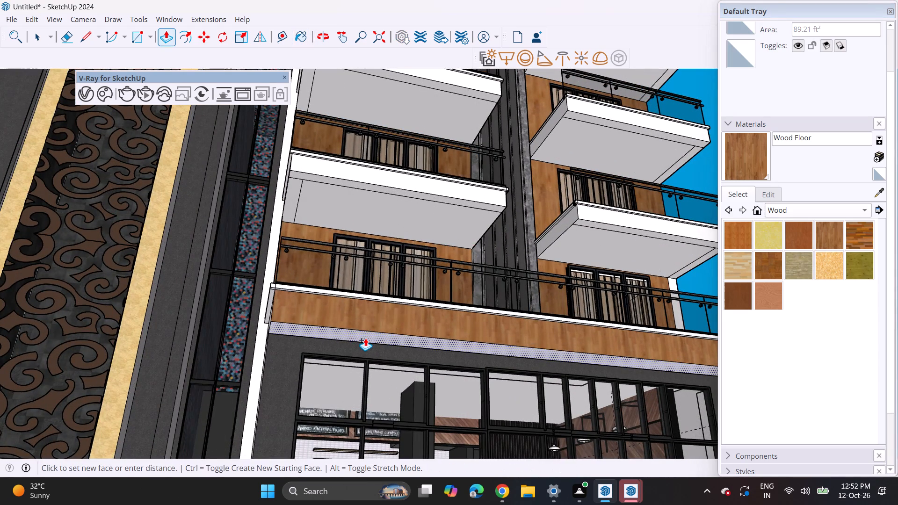
click(368, 337)
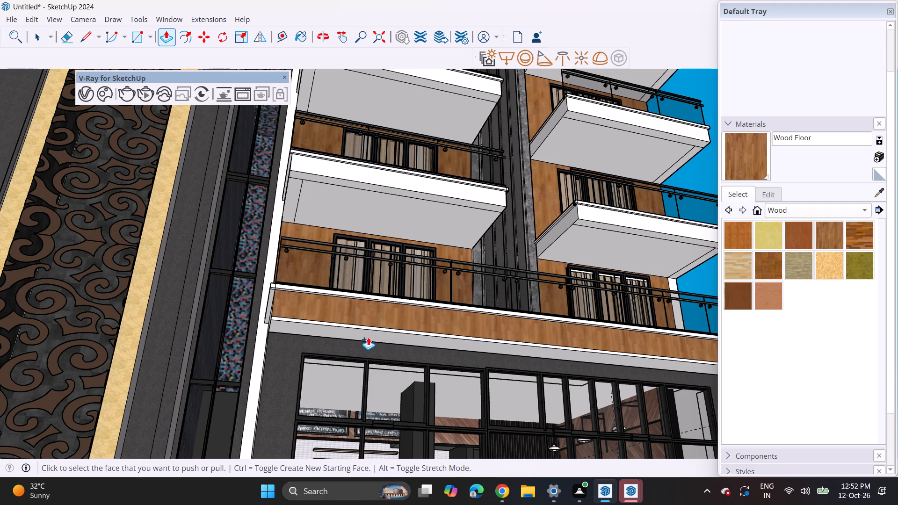
click(372, 327)
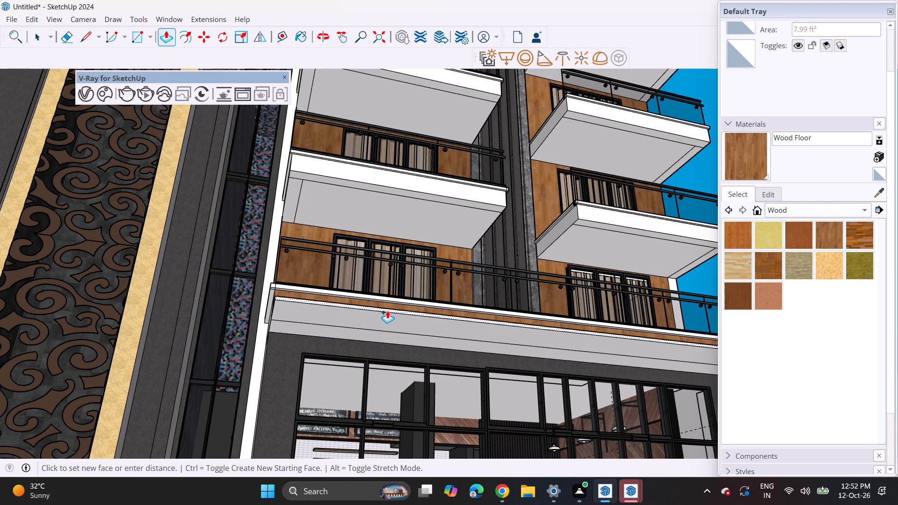
click(388, 309)
Sample Granite Dark Gray from the facade wall and paint the new ledge's underside and front edge with it.
middle_drag(447, 321, 379, 380)
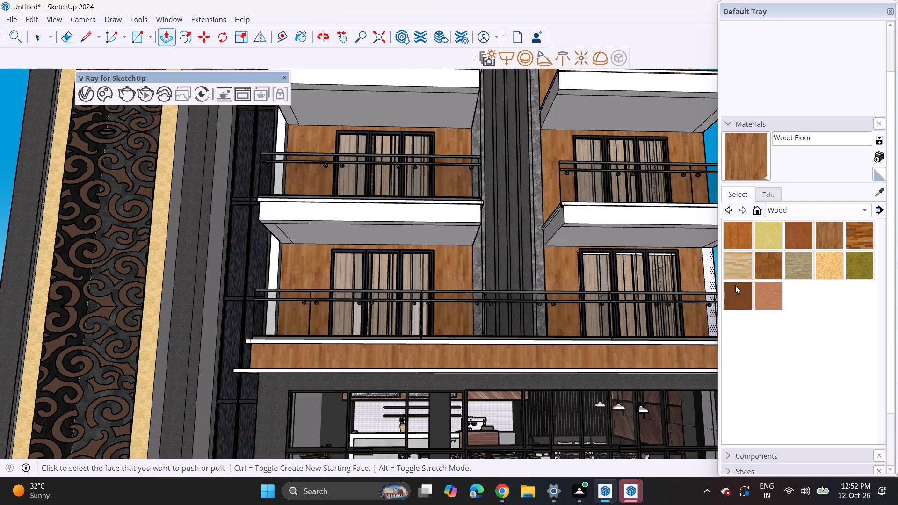
click(877, 196)
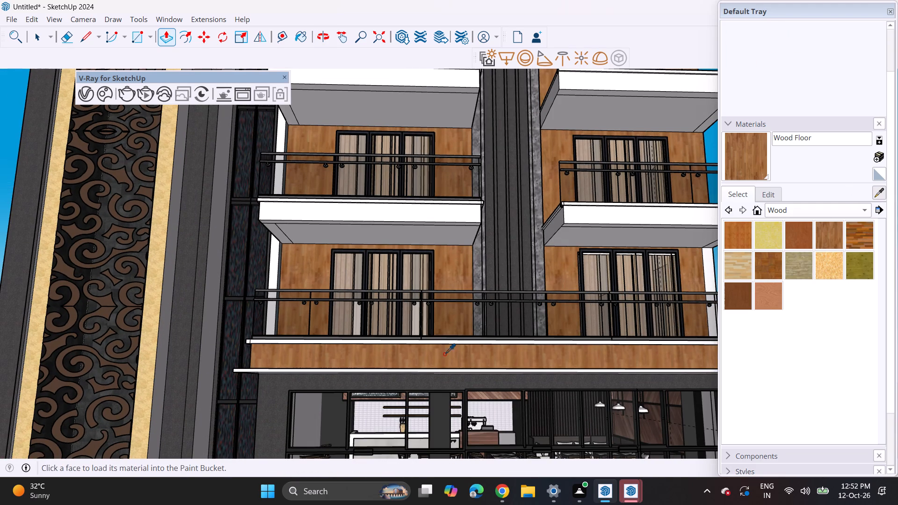
click(274, 408)
click(282, 372)
middle_drag(282, 380, 295, 331)
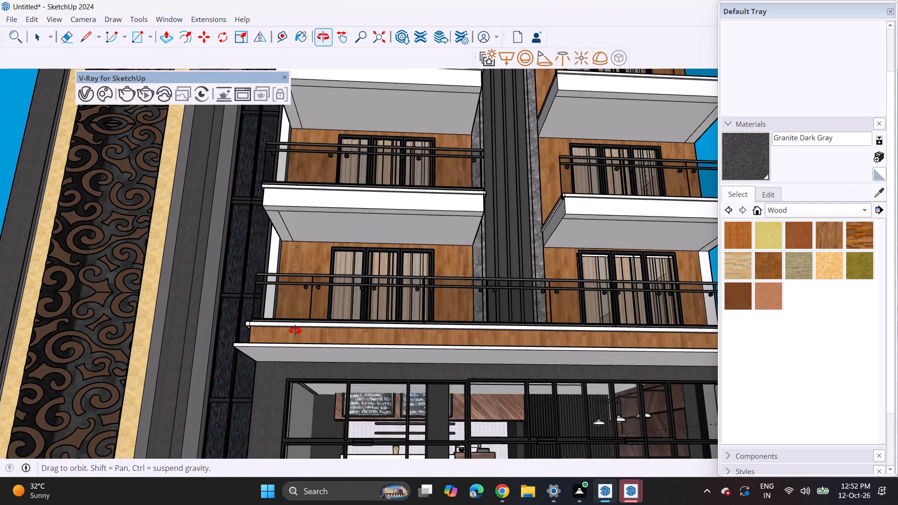
middle_drag(295, 331, 298, 322)
click(302, 327)
click(322, 315)
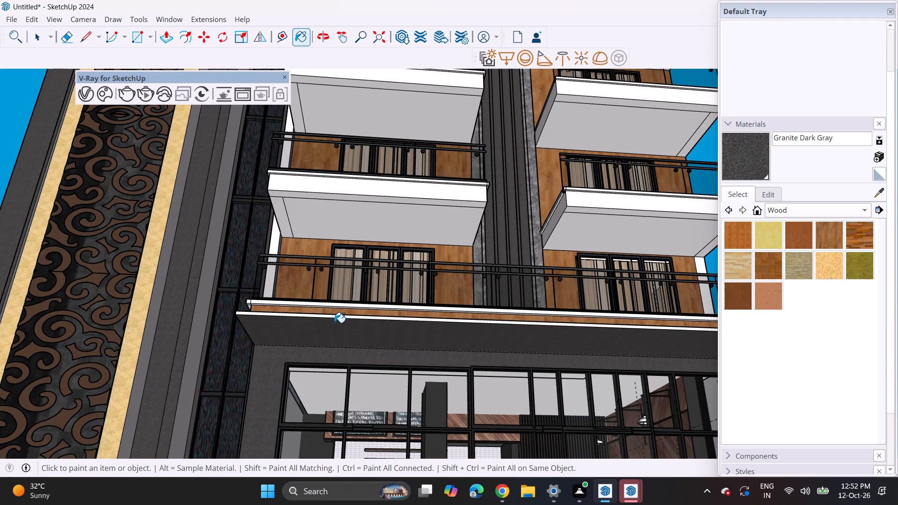
click(340, 316)
click(344, 317)
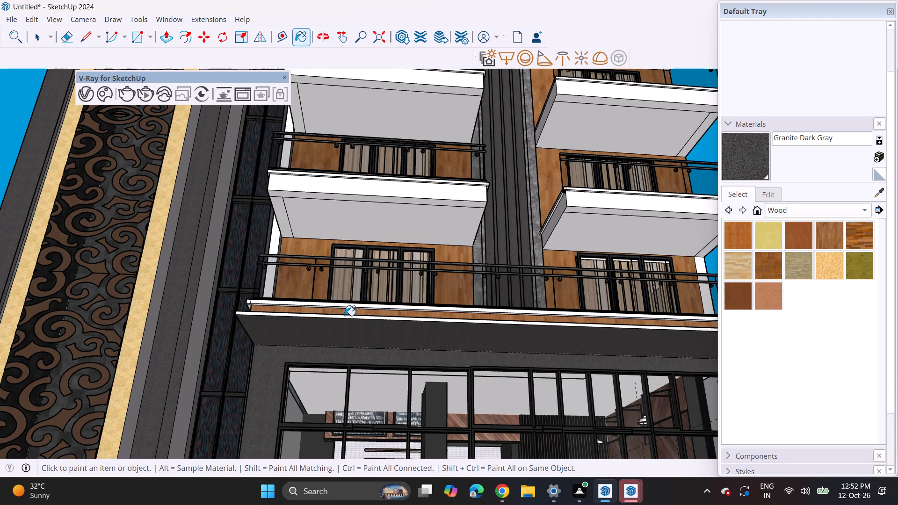
scroll(345, 318, up, 8)
click(349, 311)
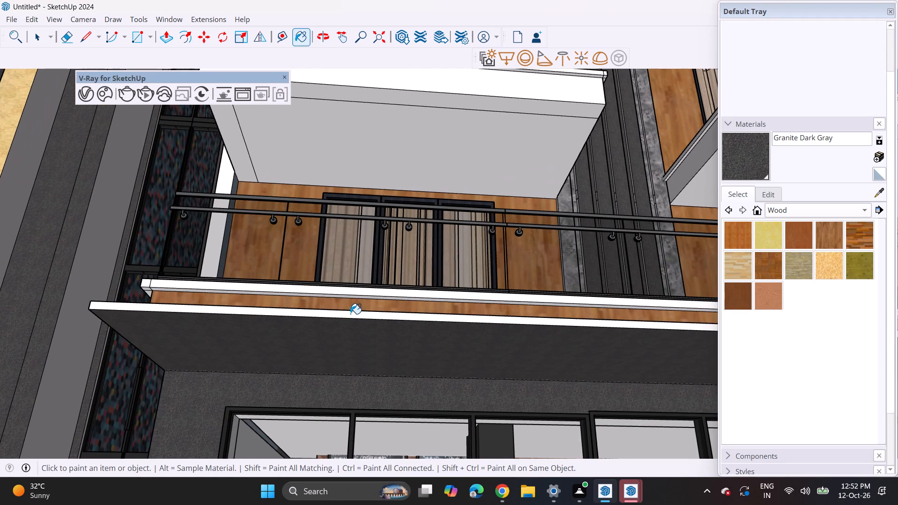
click(350, 314)
Sample Wood Floor from a balcony wall and paint the white wall edge beside the lowest balcony's outer door with it.
scroll(349, 318, down, 16)
middle_drag(349, 317, 347, 346)
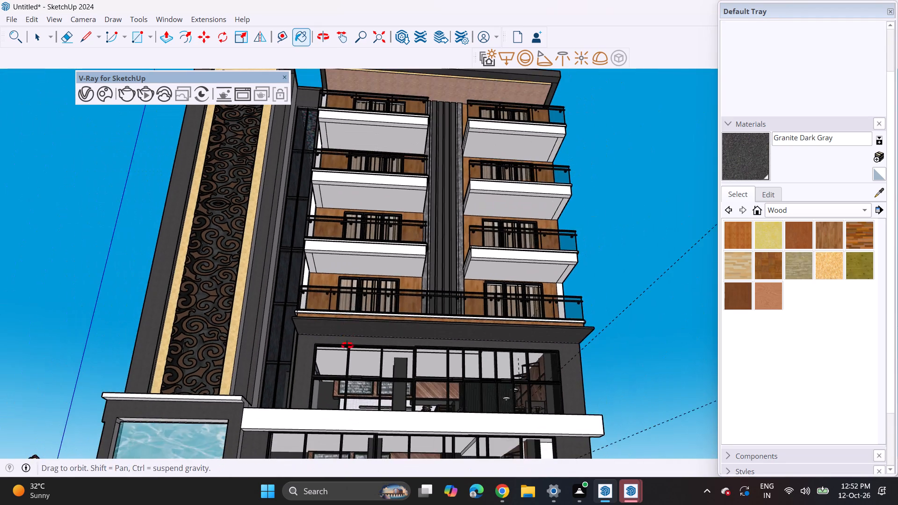
middle_drag(347, 346, 343, 363)
scroll(629, 292, up, 3)
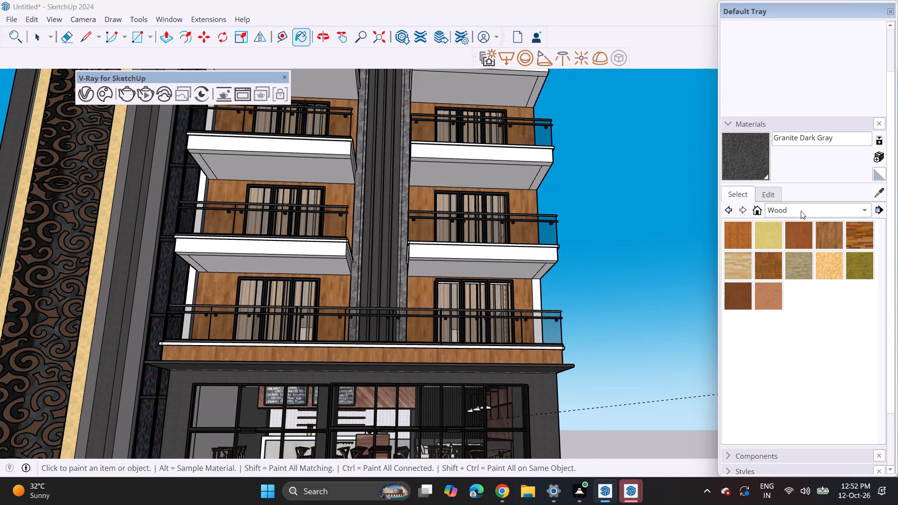
click(876, 195)
click(520, 206)
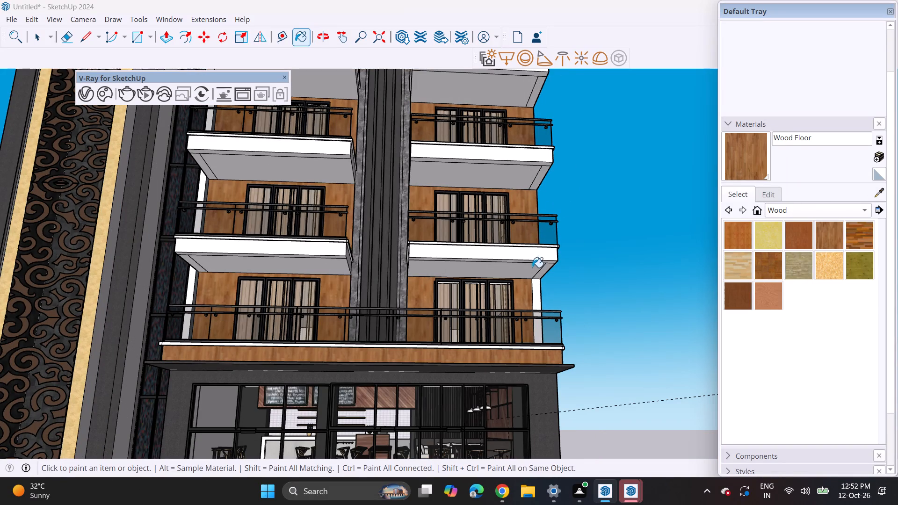
click(535, 293)
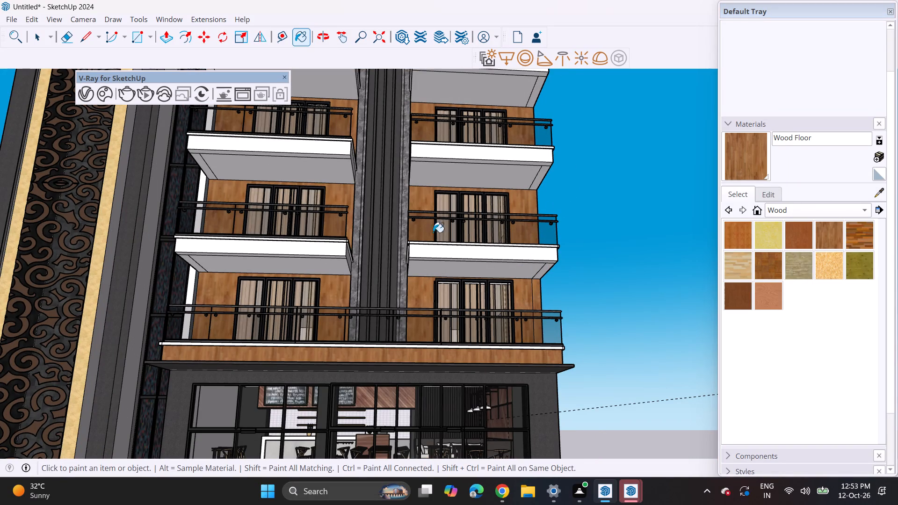
Paint the undersides and their border strips on the lowest pair of separate balconies with Wood Floor Light.
click(745, 270)
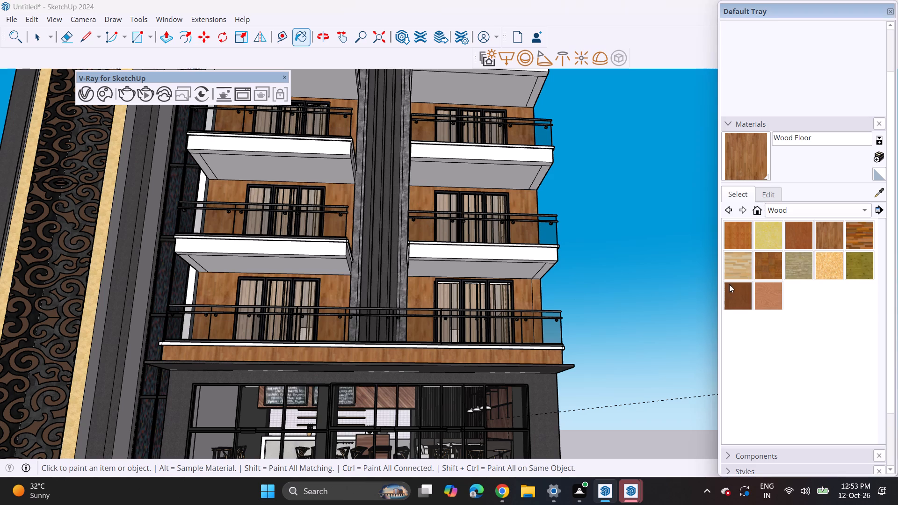
click(490, 274)
click(539, 273)
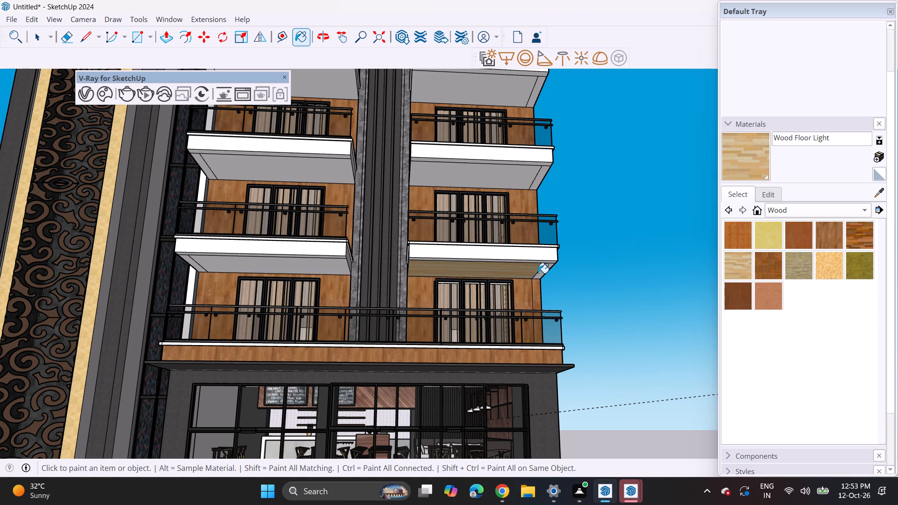
click(328, 267)
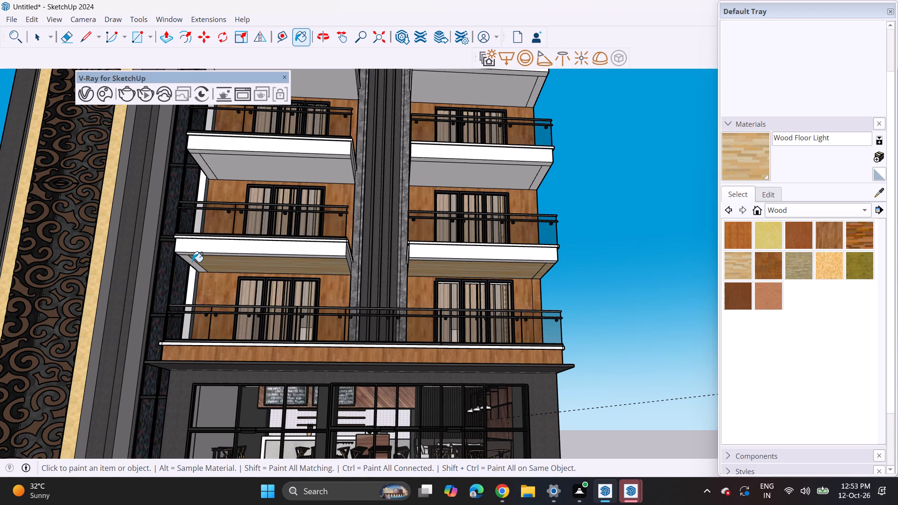
click(187, 262)
click(188, 252)
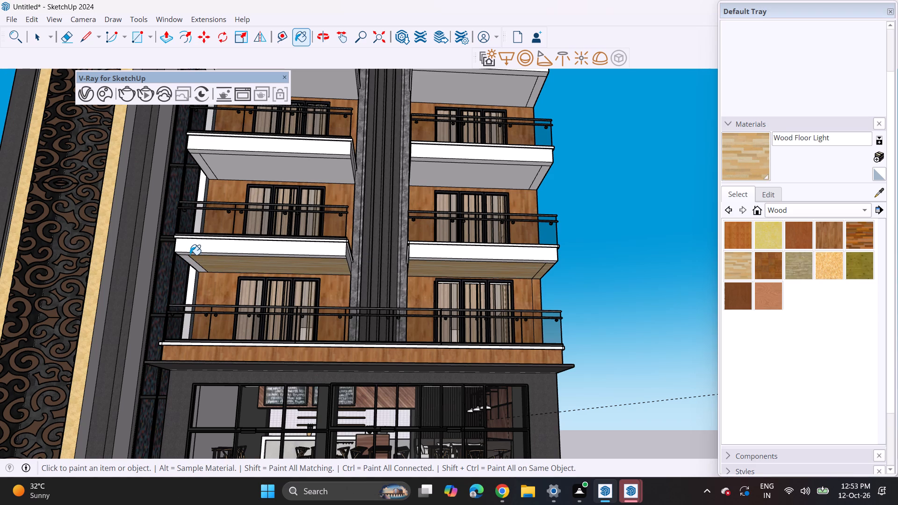
click(190, 253)
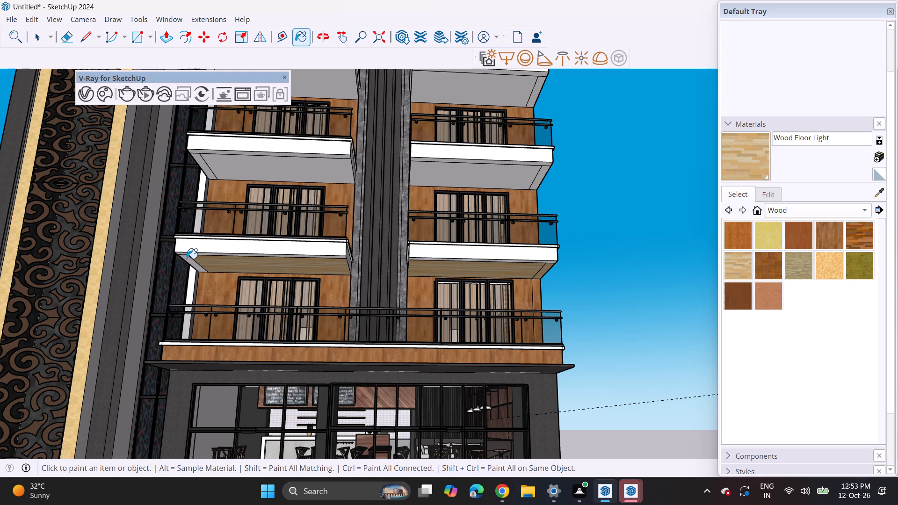
click(187, 259)
Paint the undersides and their border strips on the middle pair of separate balconies with Wood Floor Light.
click(442, 181)
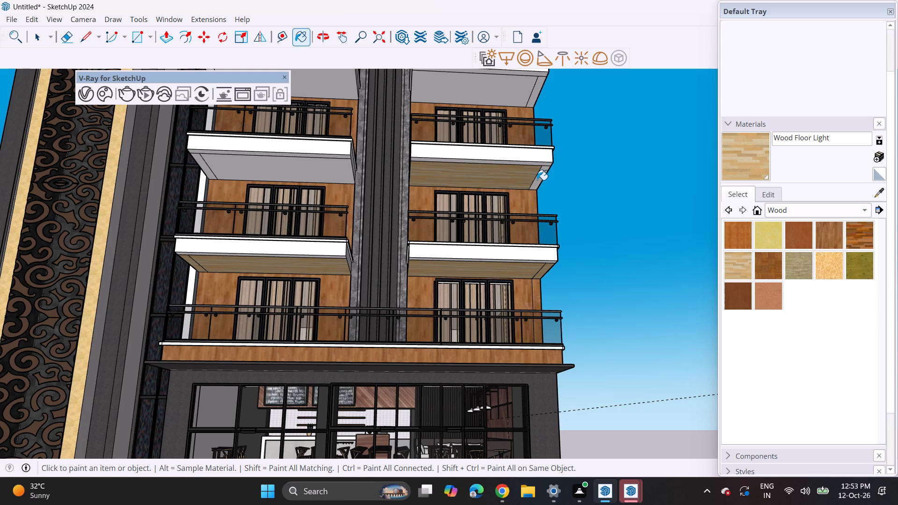
click(538, 180)
click(546, 163)
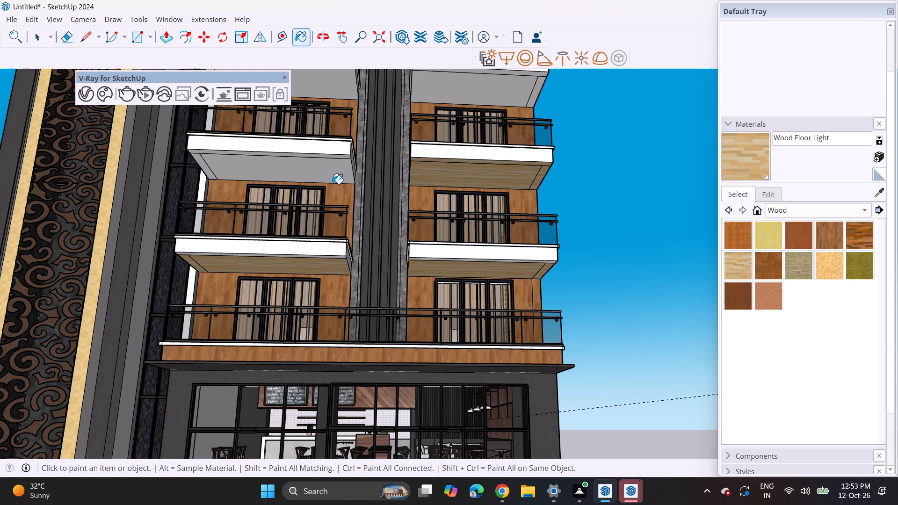
click(332, 184)
click(331, 161)
click(332, 158)
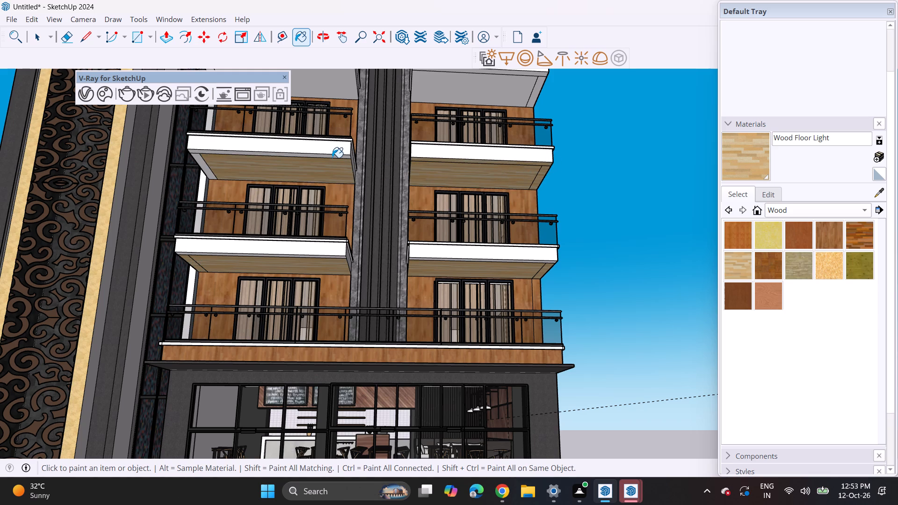
click(331, 154)
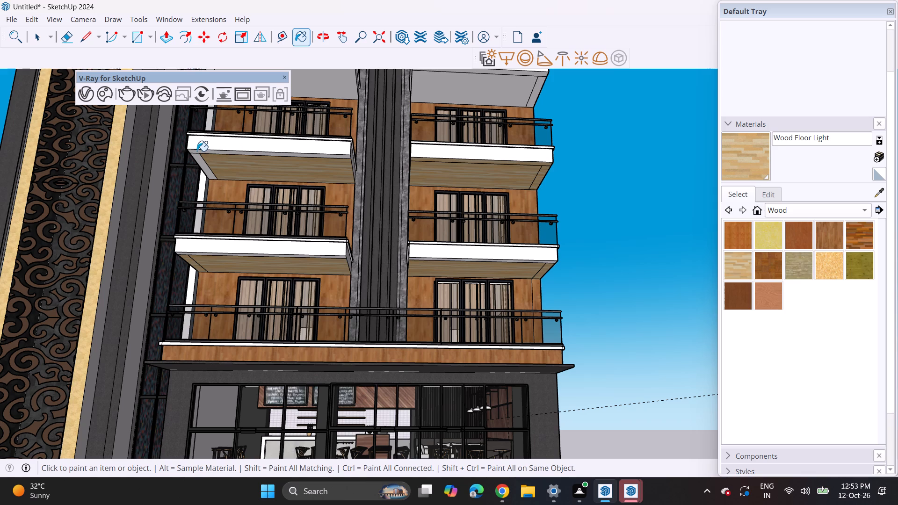
click(197, 151)
click(199, 164)
click(206, 169)
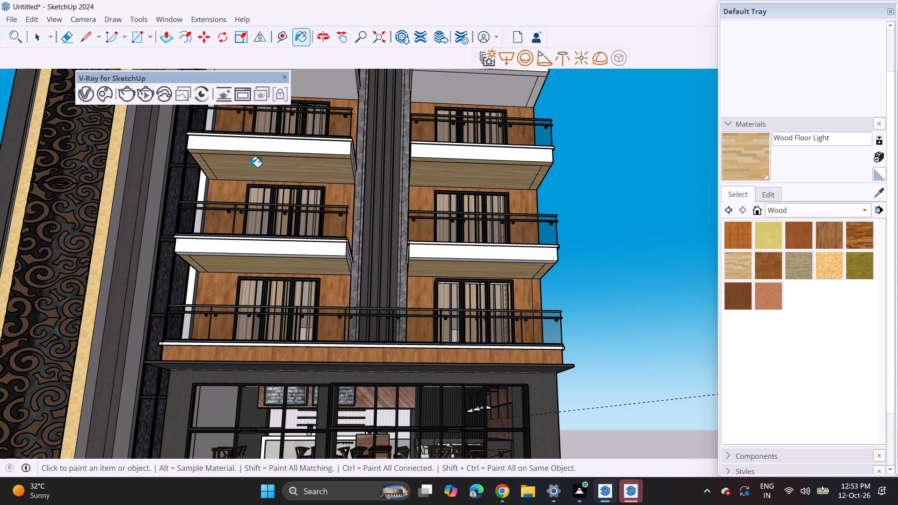
Paint the undersides and their border strips on the top pair of balconies with Wood Floor Light.
scroll(267, 174, down, 3)
middle_drag(306, 151, 338, 266)
click(348, 208)
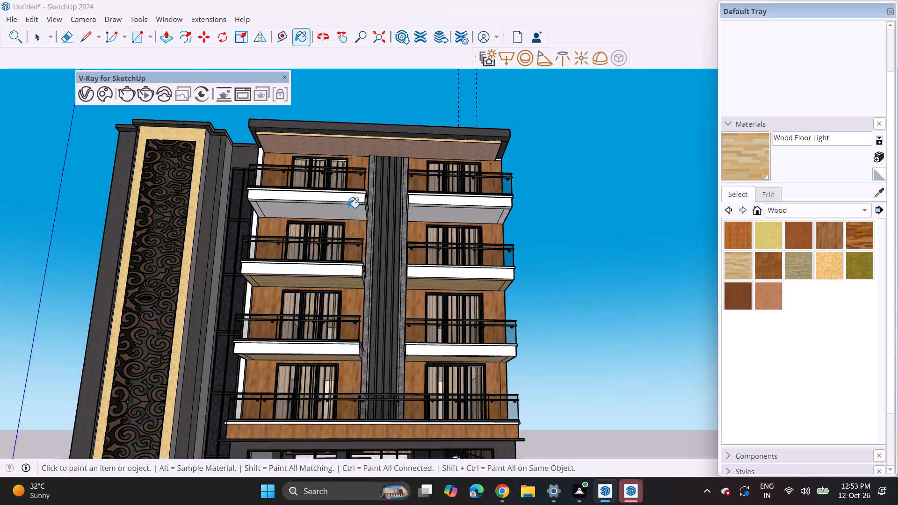
click(254, 203)
click(430, 218)
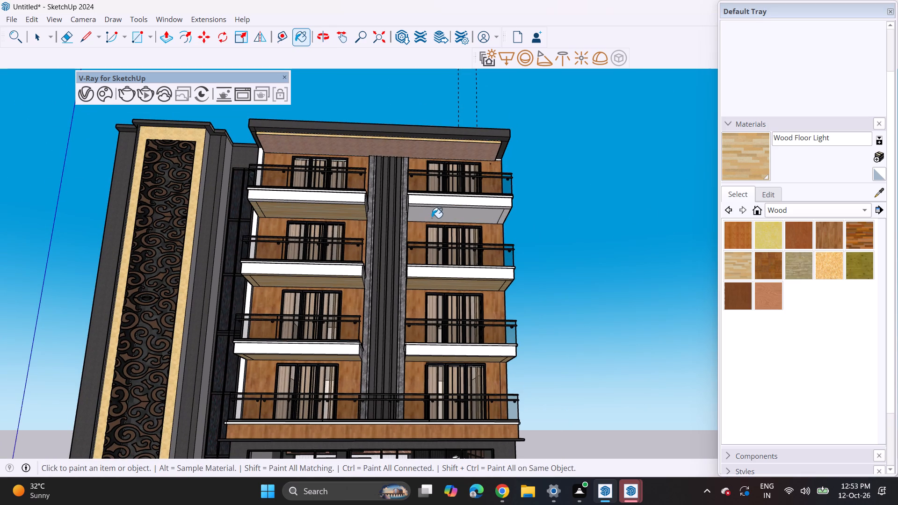
click(506, 215)
click(503, 208)
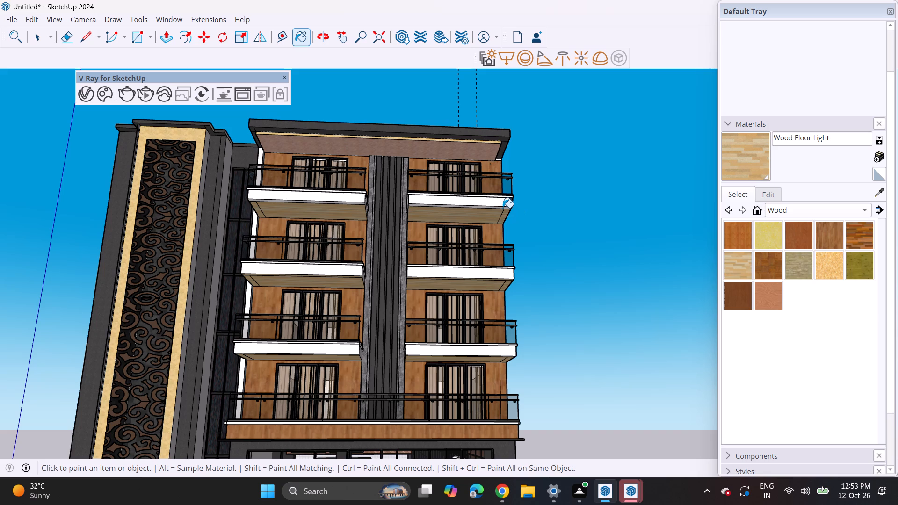
Paint the white front faces of all six separate balconies with Granite Light Gray from the Stone collection.
scroll(457, 252, down, 3)
shift+middle_drag(451, 317, 474, 284)
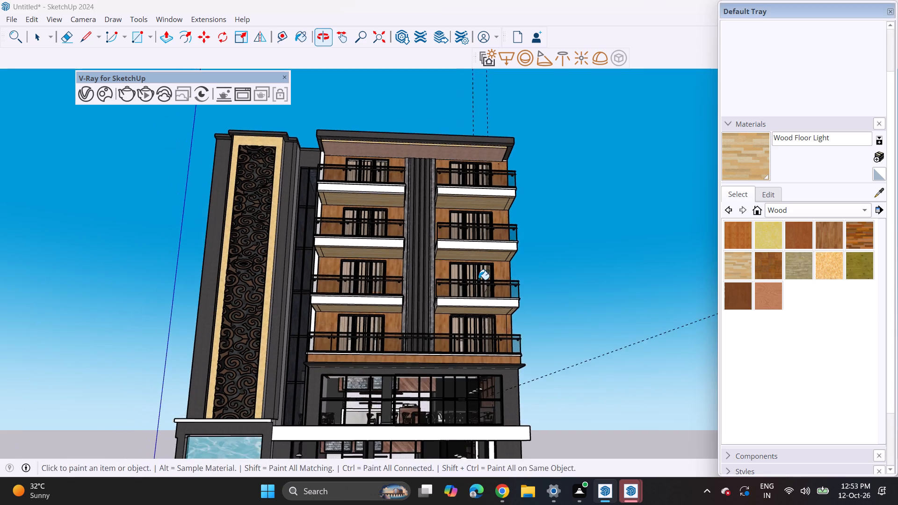
middle_drag(478, 286, 468, 336)
shift+middle_drag(459, 344, 480, 353)
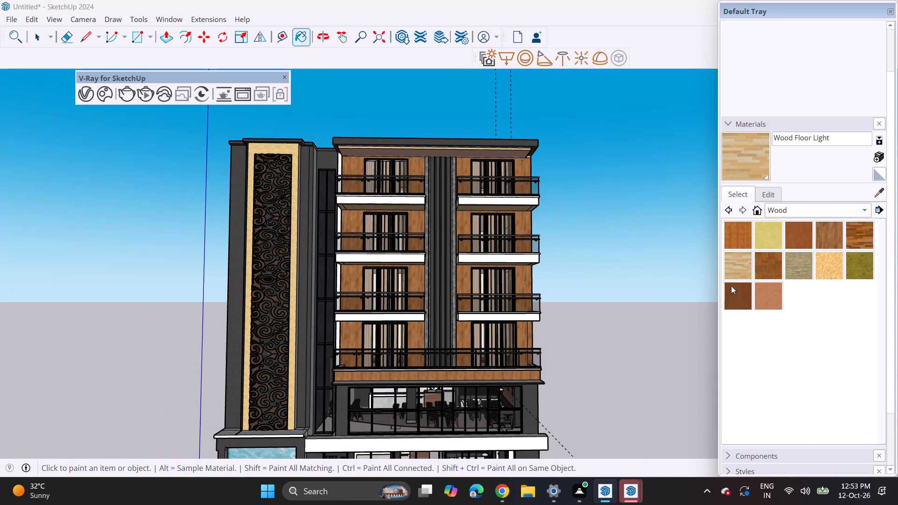
click(801, 215)
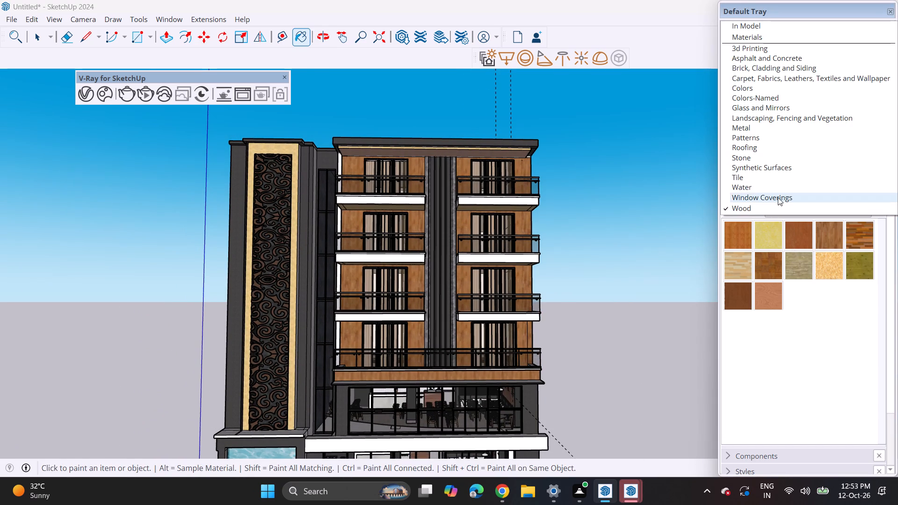
click(782, 159)
click(826, 238)
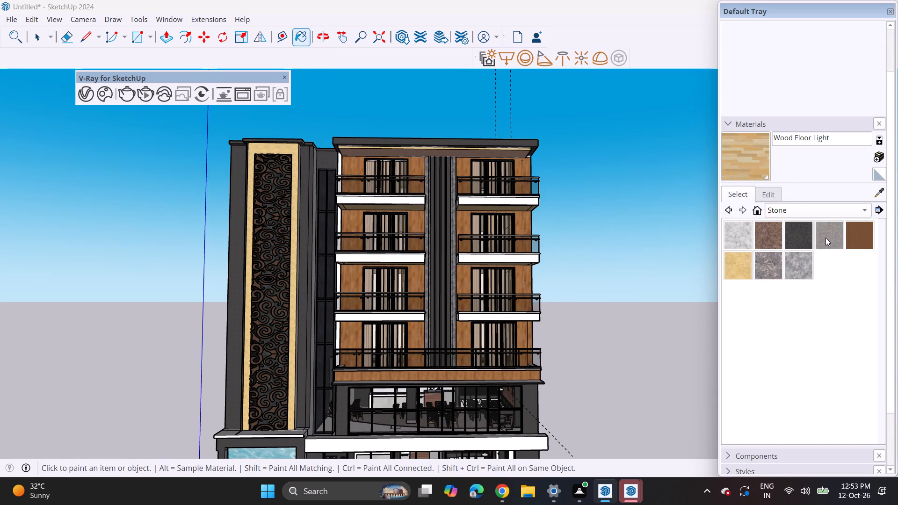
click(473, 203)
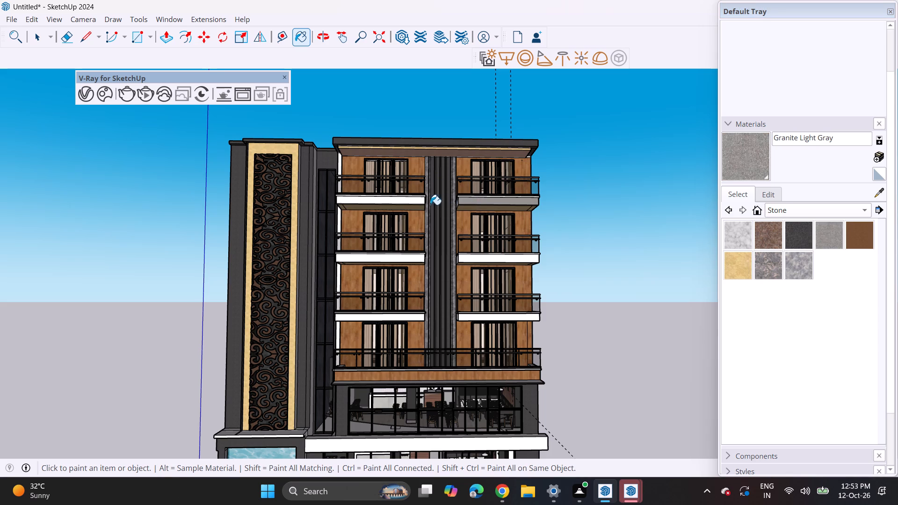
click(419, 202)
click(420, 257)
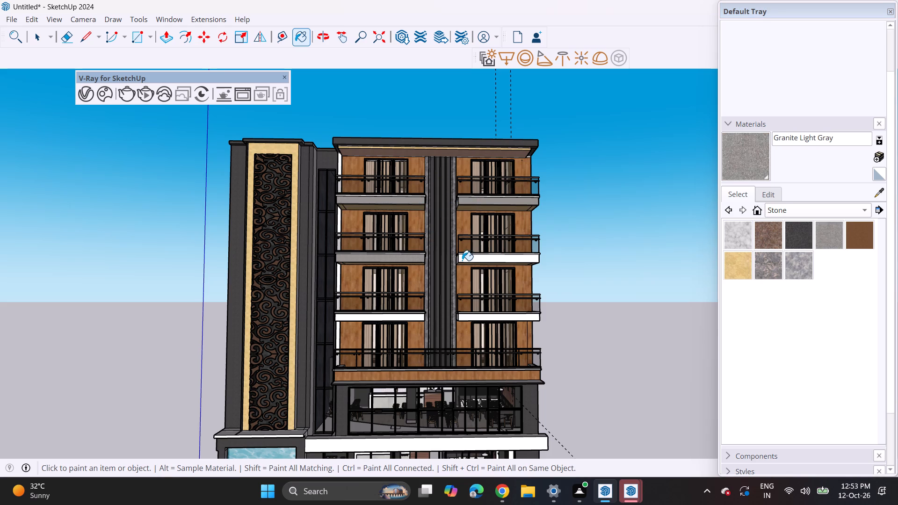
click(462, 260)
click(415, 312)
click(416, 315)
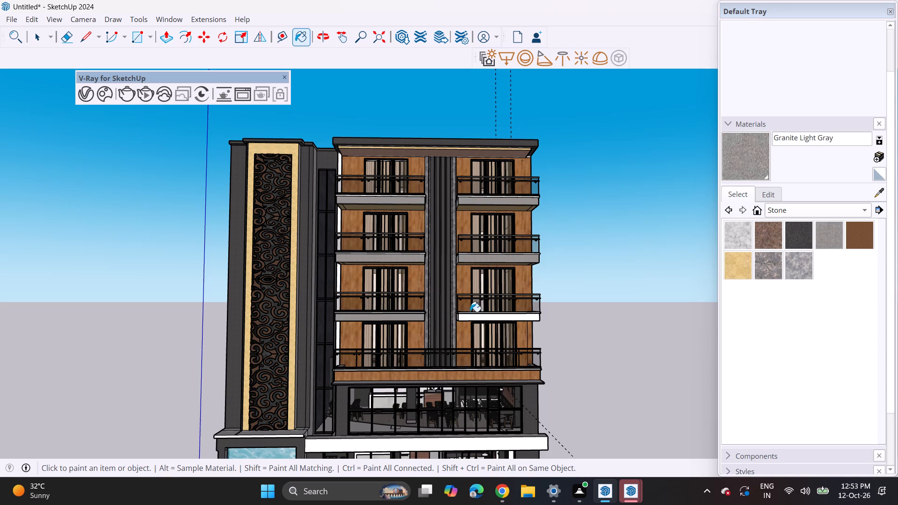
click(473, 318)
click(477, 311)
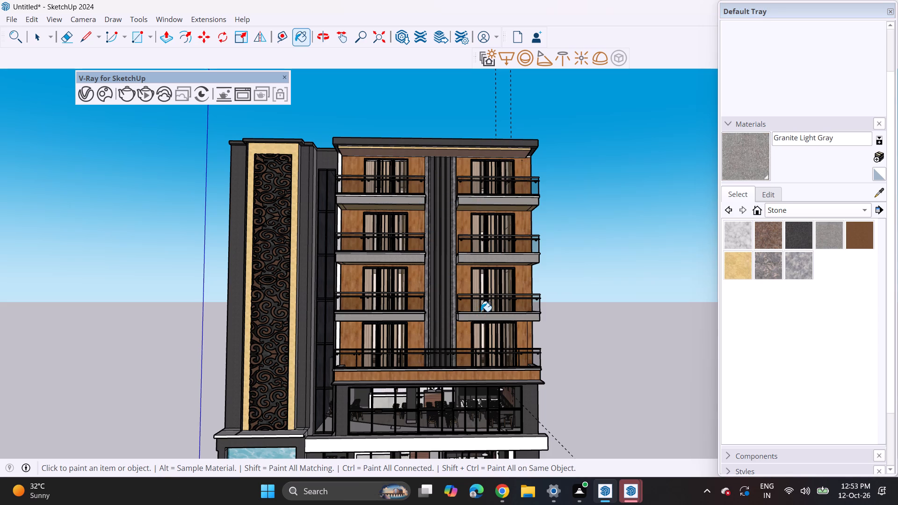
click(481, 313)
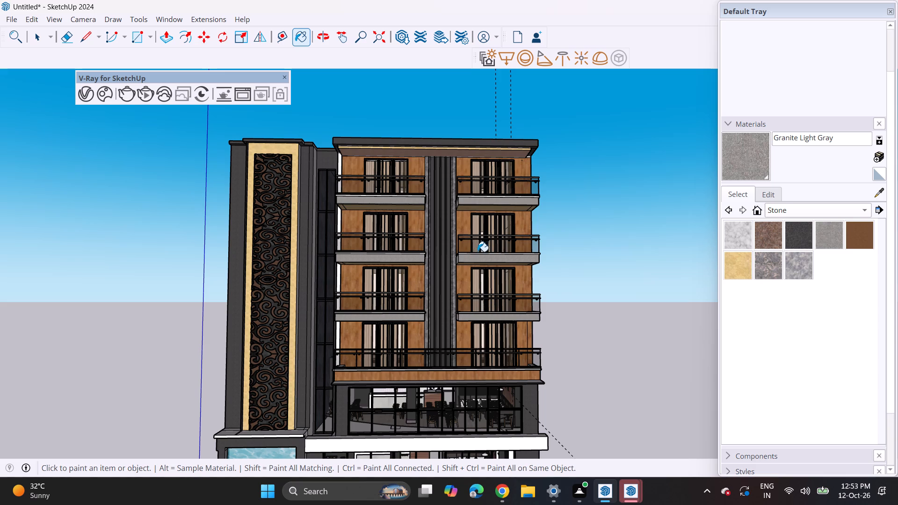
Paint the thin white edge strips above the front faces of the middle and top balcony pairs with Granite Light Gray.
scroll(474, 254, up, 11)
click(467, 248)
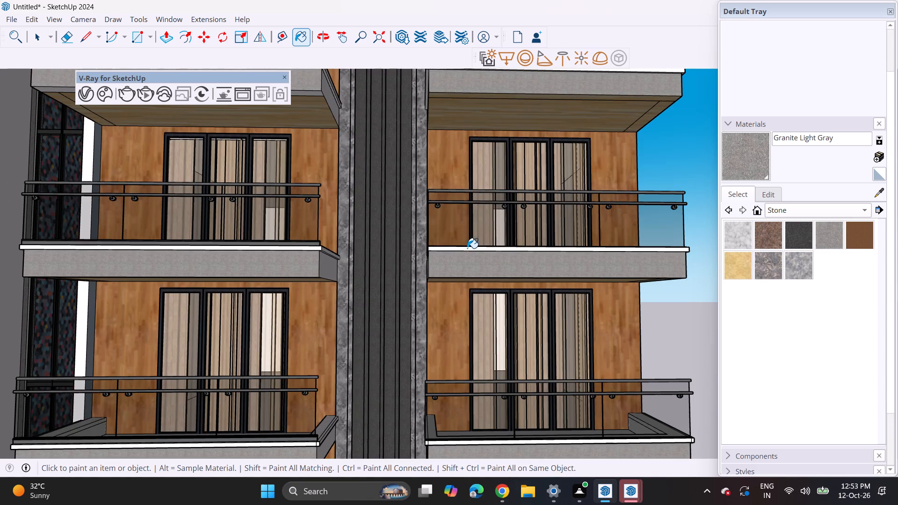
click(297, 250)
click(304, 247)
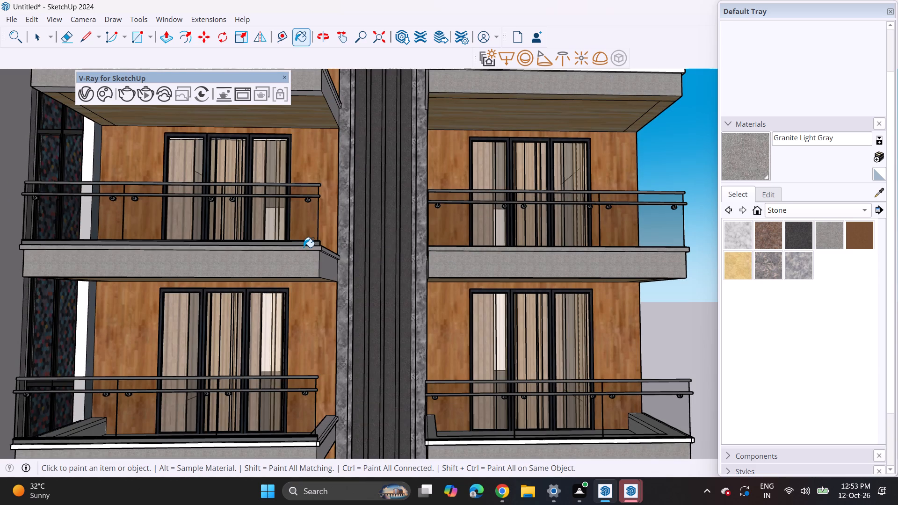
scroll(304, 246, down, 4)
click(304, 120)
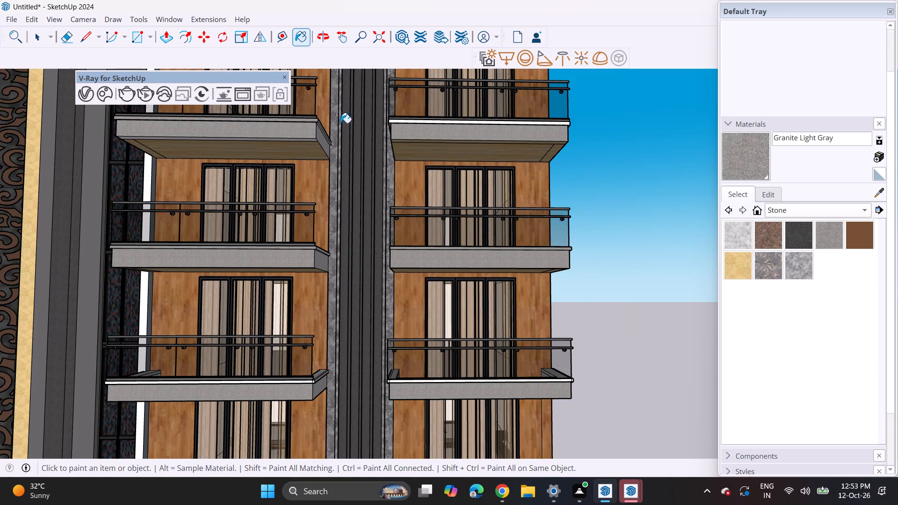
click(392, 122)
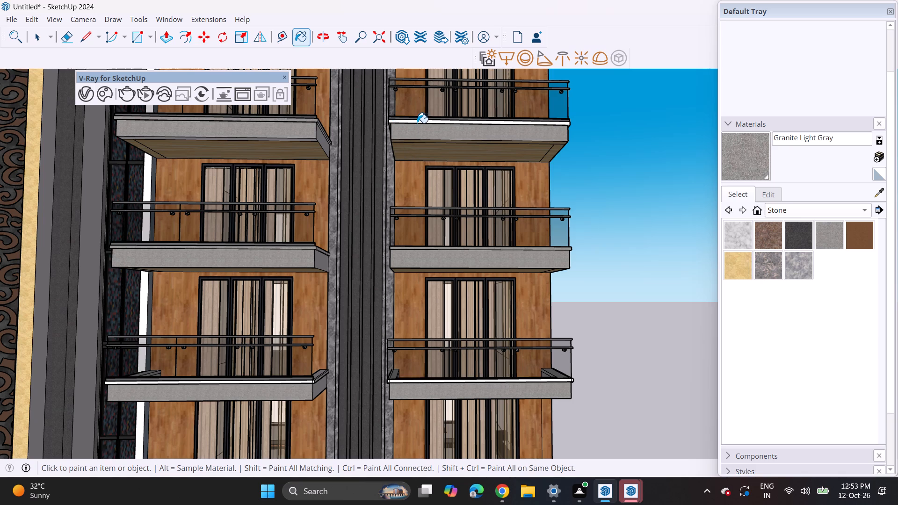
click(417, 123)
click(419, 121)
Paint the thin white edge strips above the front faces of the lowest pair of separate balconies with Granite Light Gray.
scroll(341, 359, down, 3)
scroll(327, 375, up, 9)
click(318, 378)
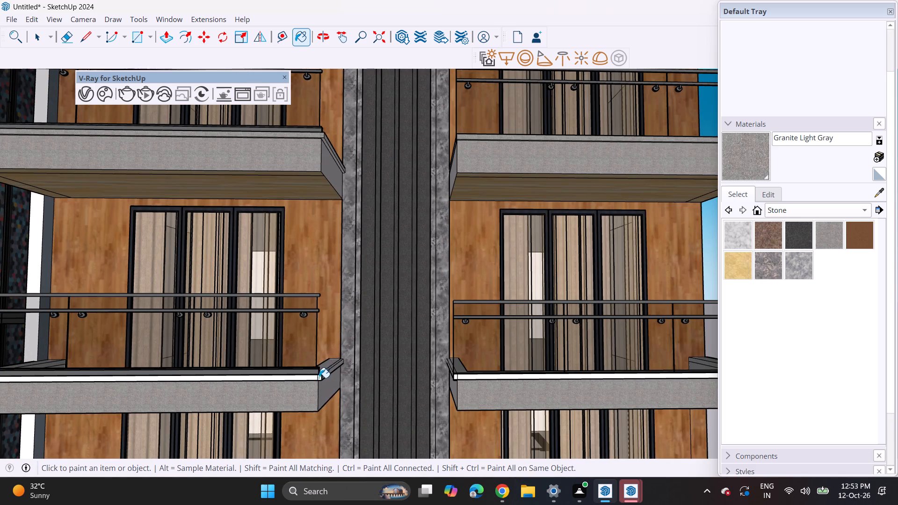
click(321, 378)
click(321, 378)
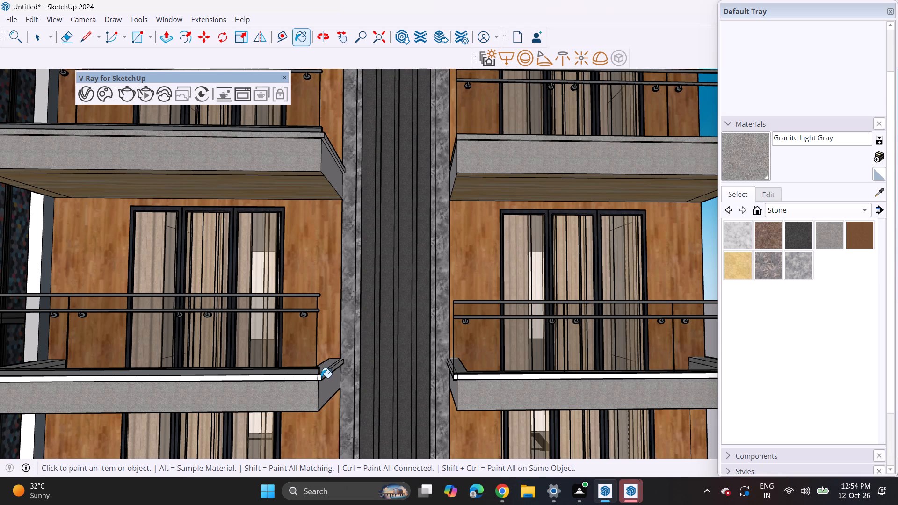
click(319, 378)
click(315, 377)
click(466, 378)
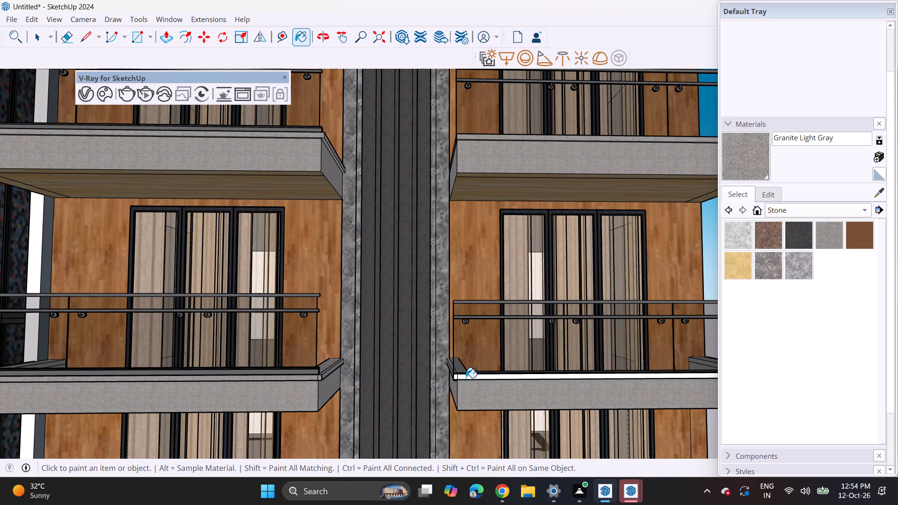
click(456, 376)
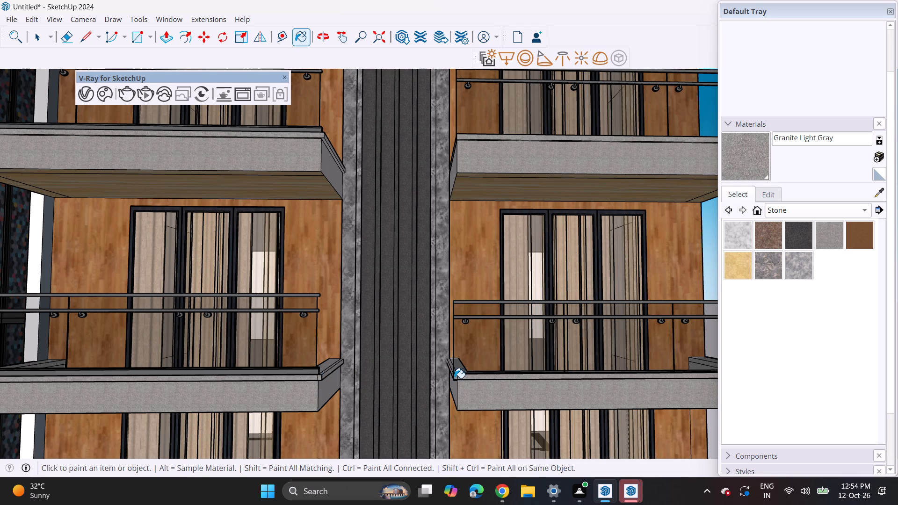
Paint the white edge strip along the full-width balcony above the wooden fascia with Granite Light Gray.
scroll(454, 379, down, 8)
shift+middle_drag(447, 388, 455, 254)
scroll(443, 333, up, 4)
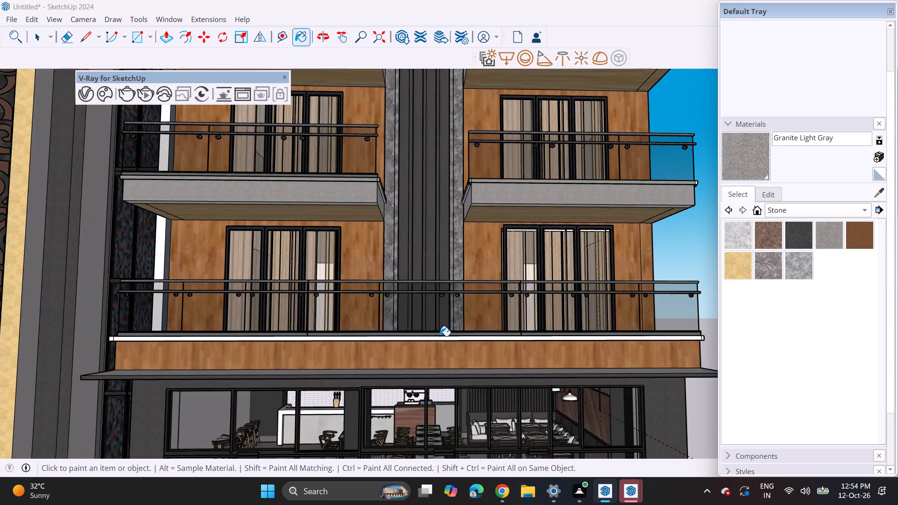
scroll(440, 336, up, 3)
click(440, 336)
click(440, 338)
scroll(435, 338, down, 2)
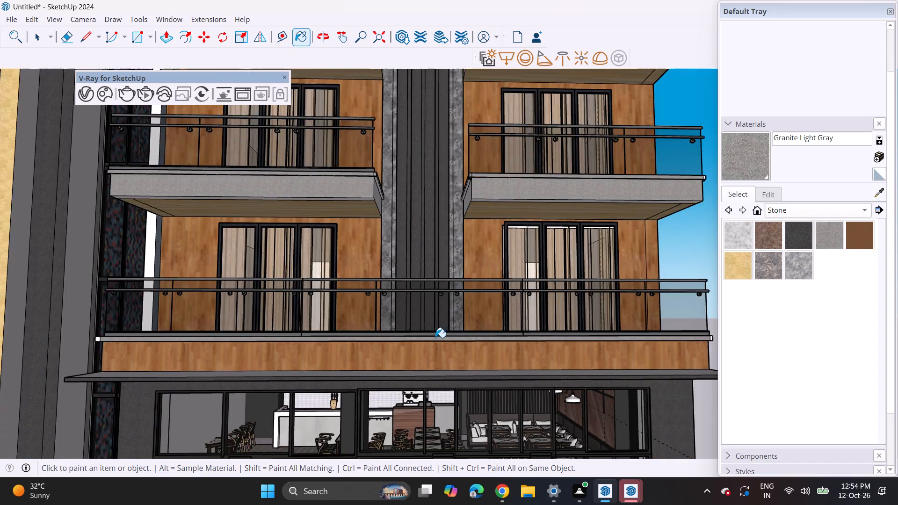
scroll(435, 338, down, 15)
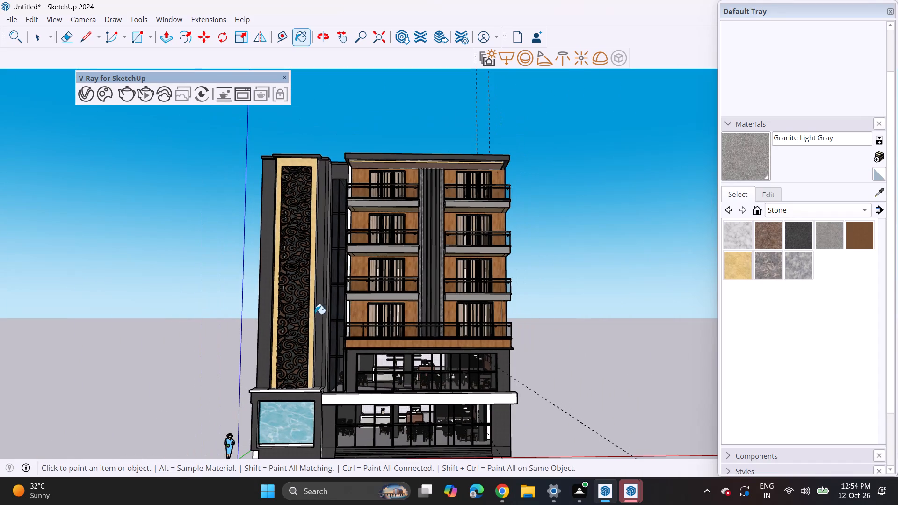
Paint the white vertical wall strip between the recessed glazing and the wooden balcony walls with Granite Light Gray.
middle_drag(314, 314, 348, 318)
scroll(350, 317, up, 7)
click(347, 318)
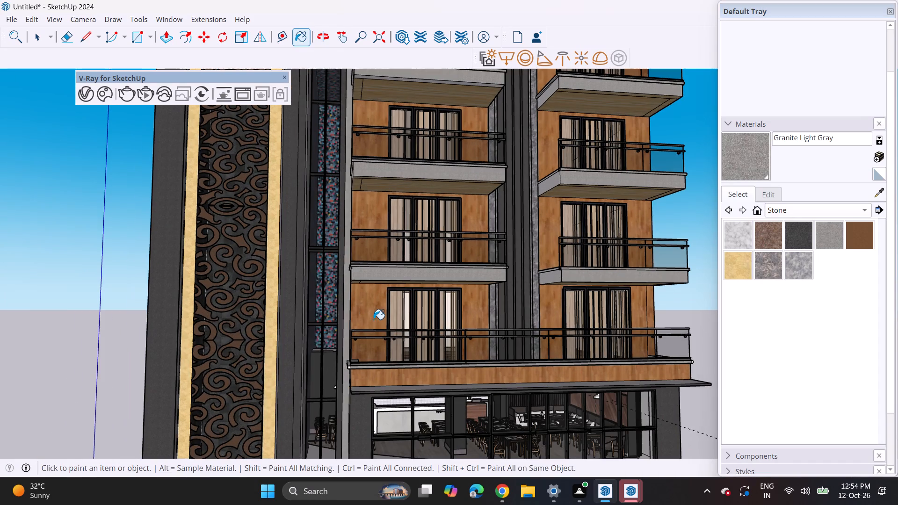
Sample Aluminum_Polished from a balcony railing and paint the white canopy band above the ground-floor glazing with it.
middle_drag(372, 321, 324, 327)
scroll(324, 327, down, 6)
shift+middle_drag(344, 336, 425, 305)
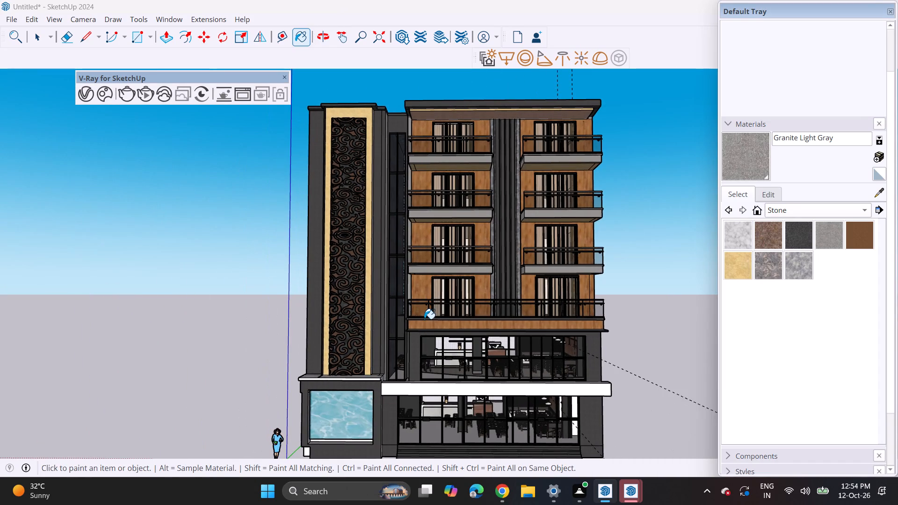
scroll(424, 319, down, 1)
middle_drag(423, 320, 430, 300)
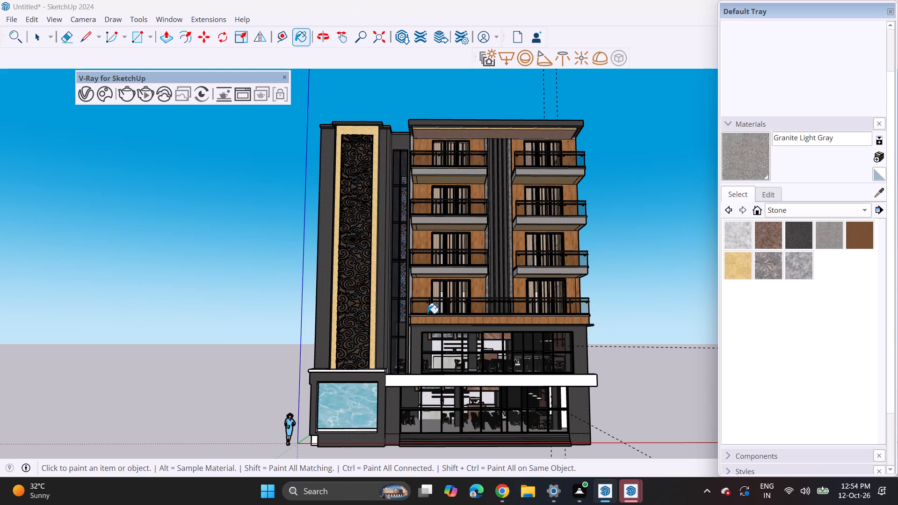
scroll(515, 395, up, 3)
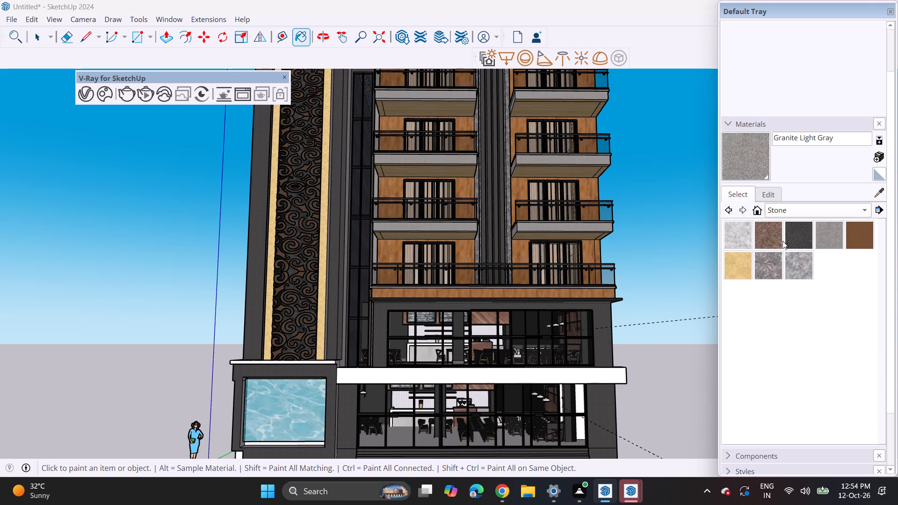
click(881, 189)
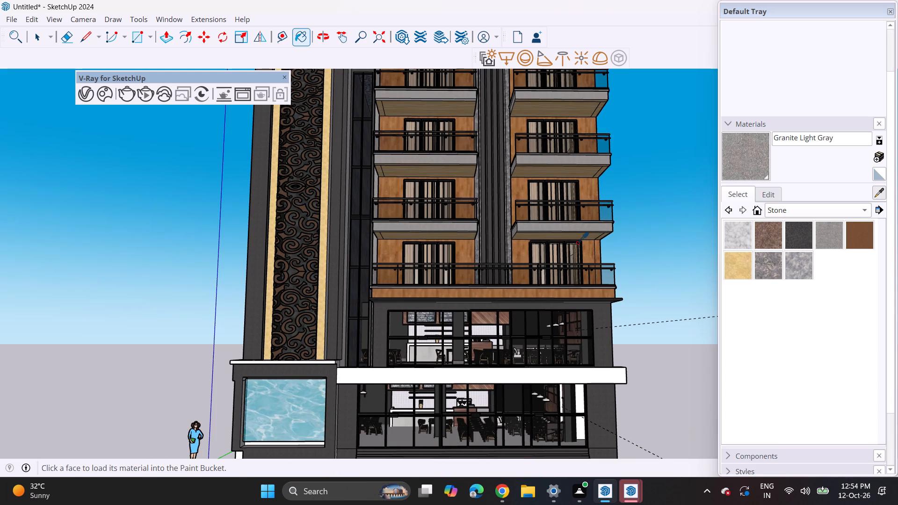
click(553, 222)
click(526, 377)
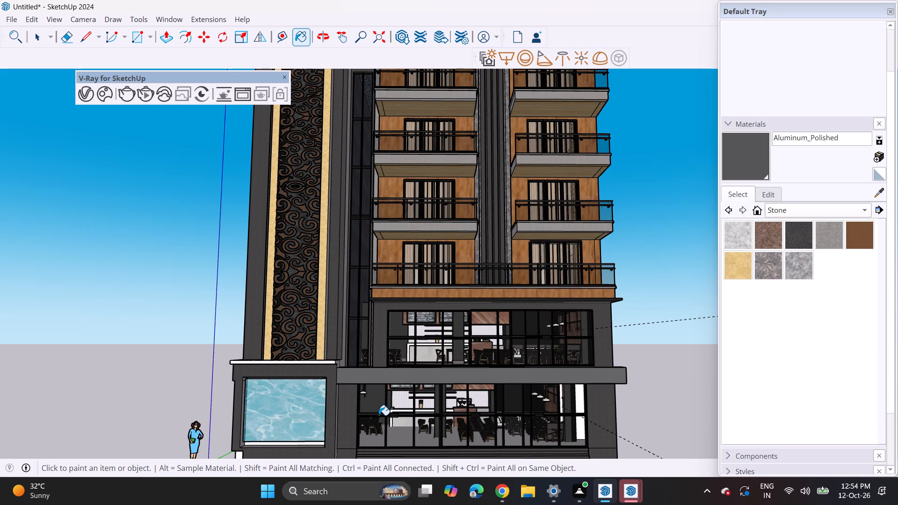
Paint the narrow side face of the water-panel box beneath the canopy with Aluminum_Polished.
middle_drag(379, 415, 293, 424)
scroll(332, 423, up, 6)
click(332, 419)
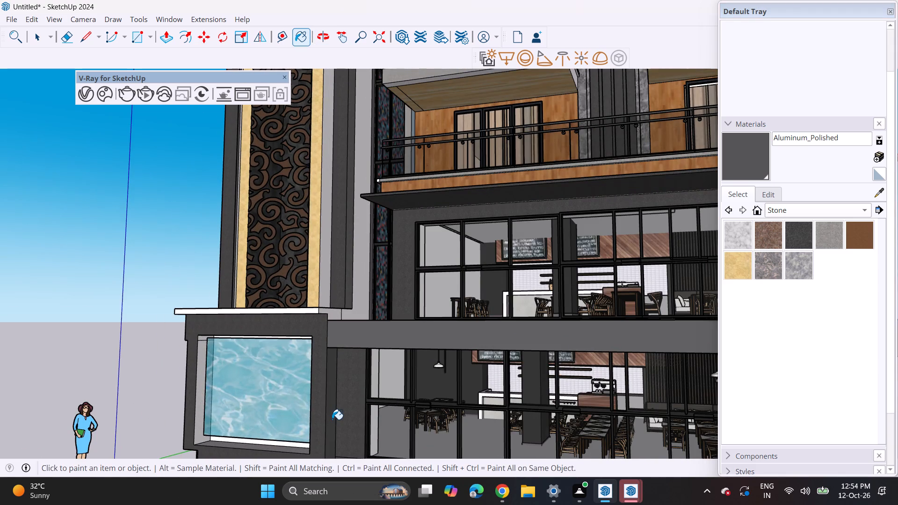
scroll(332, 419, down, 4)
middle_drag(320, 422, 337, 420)
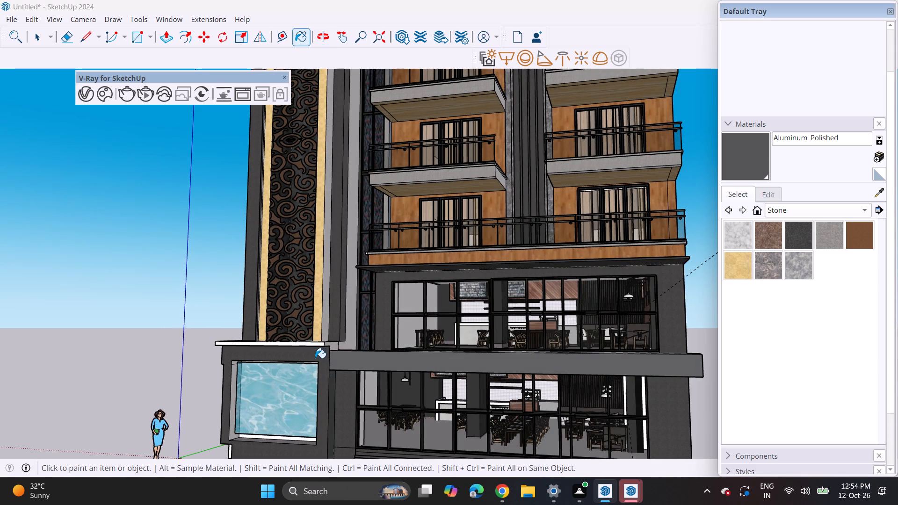
Sample Wood Floor from the balcony fascia and paint the front and side of the white ledge capping the water-panel box.
scroll(315, 358, up, 3)
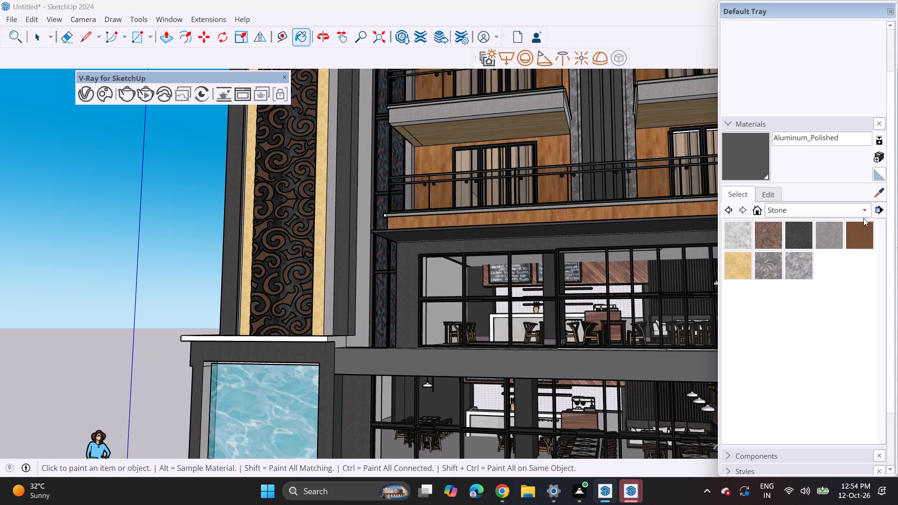
click(877, 198)
click(697, 213)
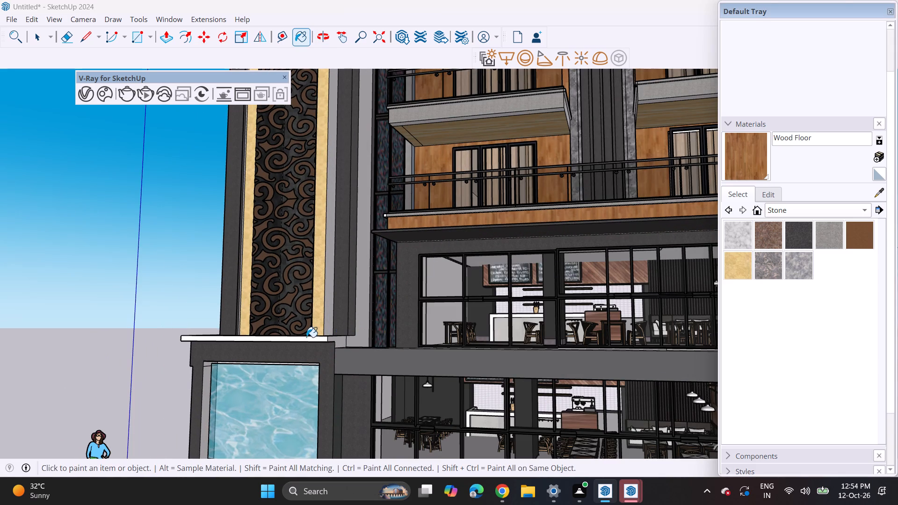
click(306, 337)
click(334, 338)
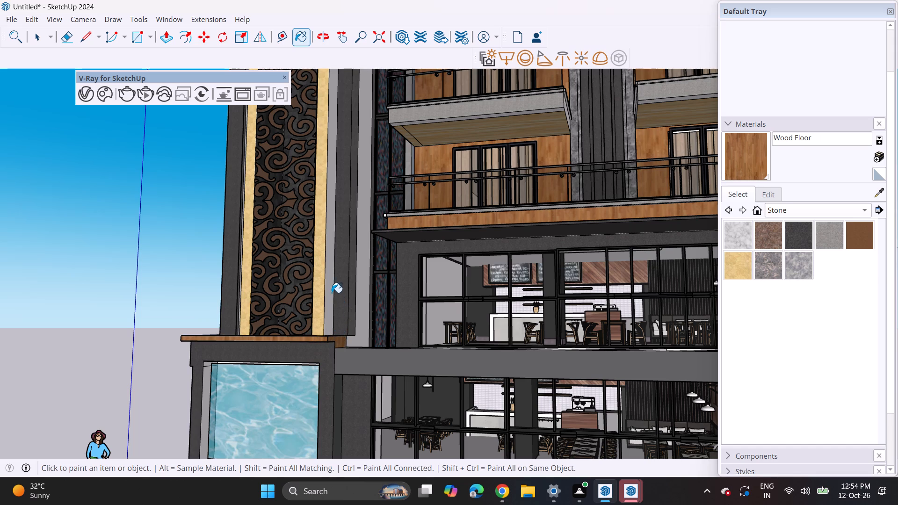
Paint the narrow side face beside the tower's khaki border with Granite Dark Gray.
click(797, 240)
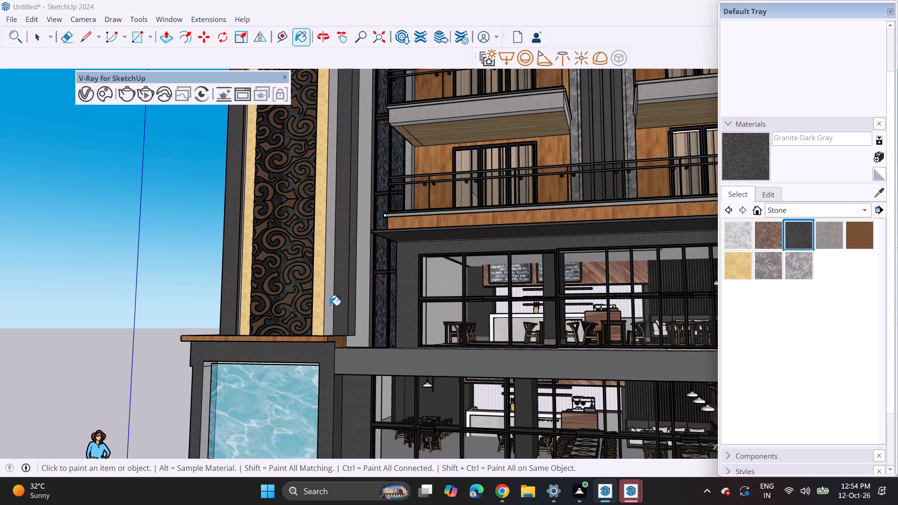
click(330, 305)
Paint the water panel's white recess and the white block at the box's base corner with Granite Dark Gray.
middle_drag(335, 311, 414, 312)
middle_drag(363, 319, 403, 321)
scroll(391, 317, down, 6)
scroll(361, 405, up, 2)
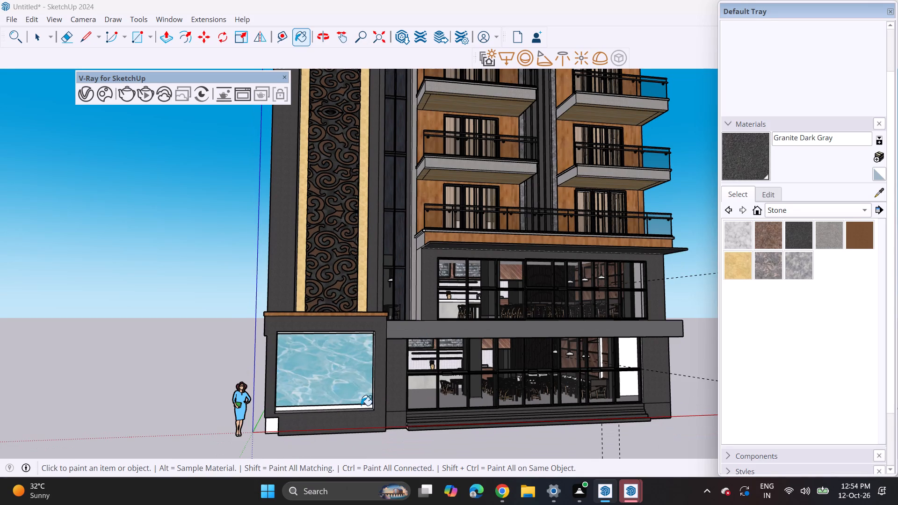
click(361, 405)
middle_drag(471, 410, 364, 410)
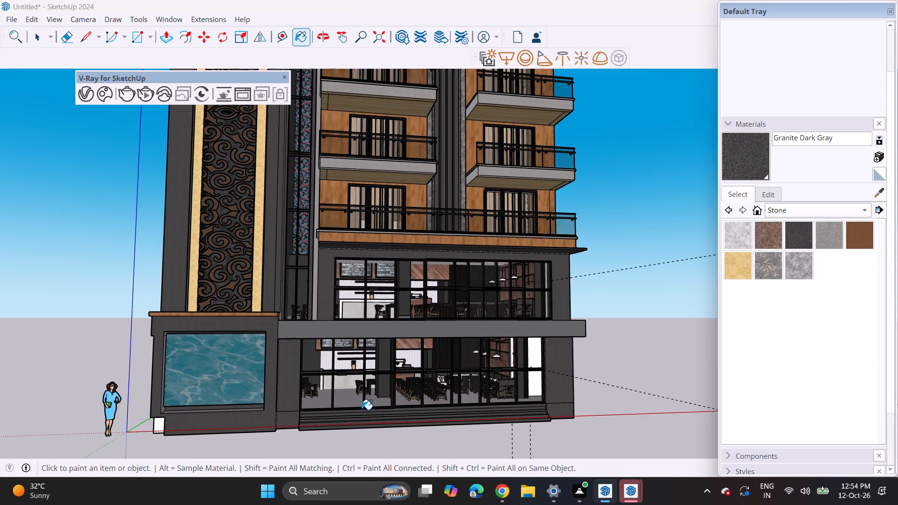
scroll(360, 410, down, 1)
click(175, 425)
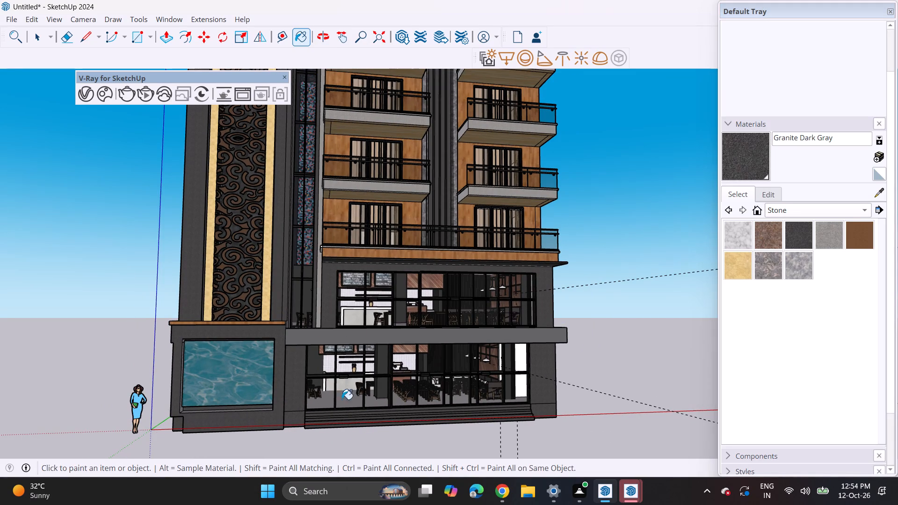
Push/Pull the side face of the notch at the box's base corner until it is flush with the outer side wall.
middle_drag(344, 399, 313, 398)
shift+middle_drag(335, 391, 318, 425)
middle_drag(207, 460, 257, 368)
middle_drag(196, 409, 310, 277)
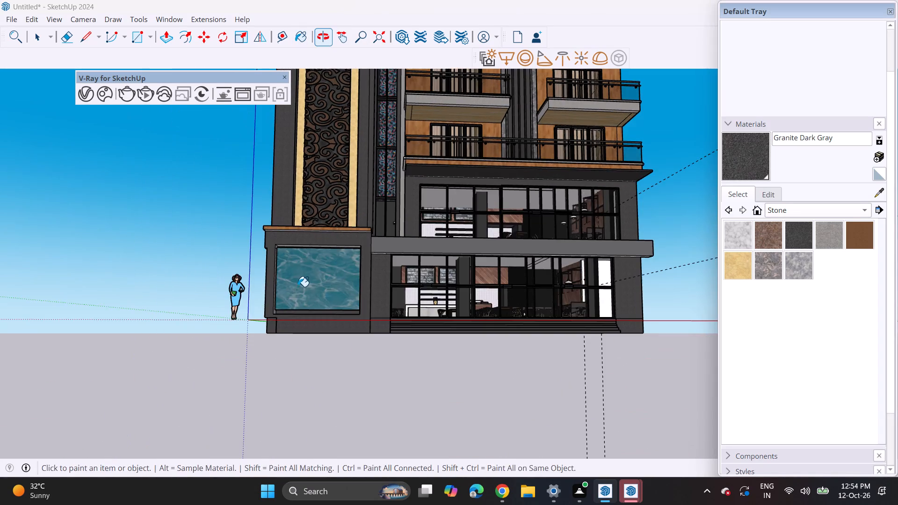
middle_drag(297, 287, 484, 266)
scroll(442, 325, up, 7)
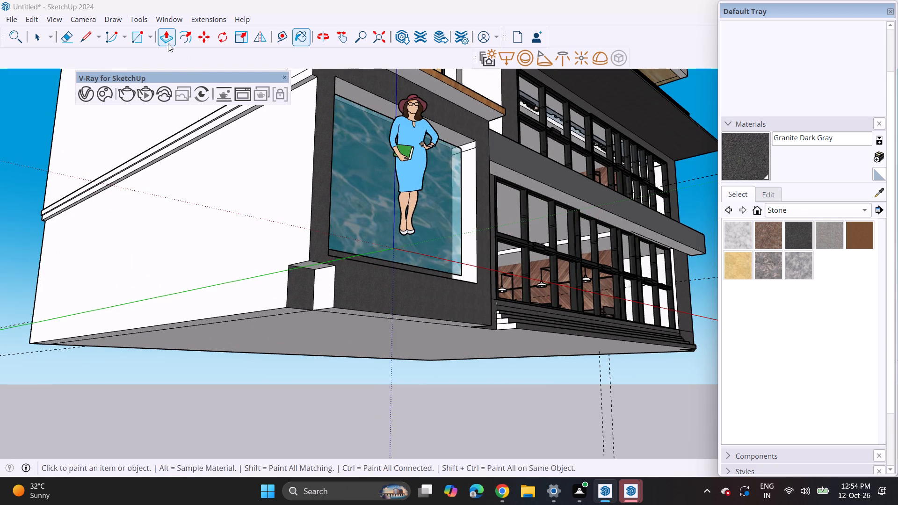
drag(168, 37, 169, 43)
click(323, 295)
click(289, 296)
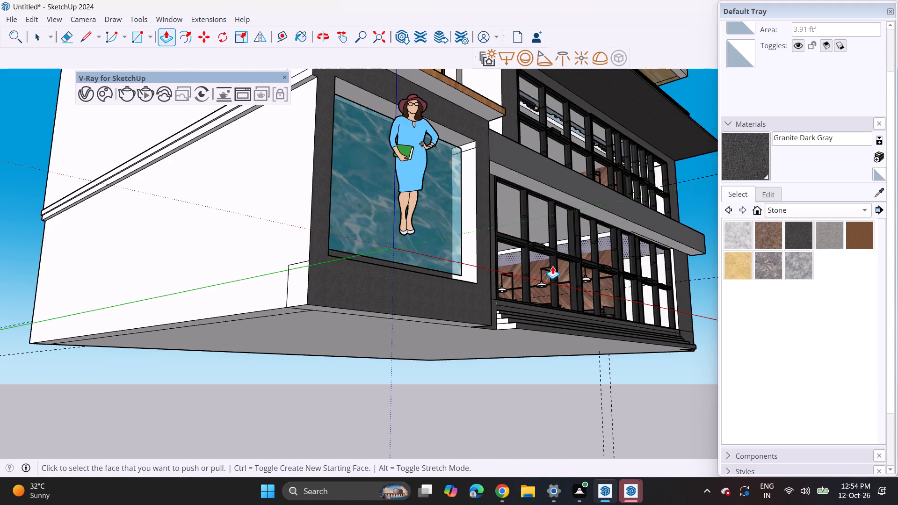
Delete the standing scale figure and the water panel in the box's recess.
middle_drag(552, 266, 346, 303)
scroll(345, 303, down, 3)
key(space)
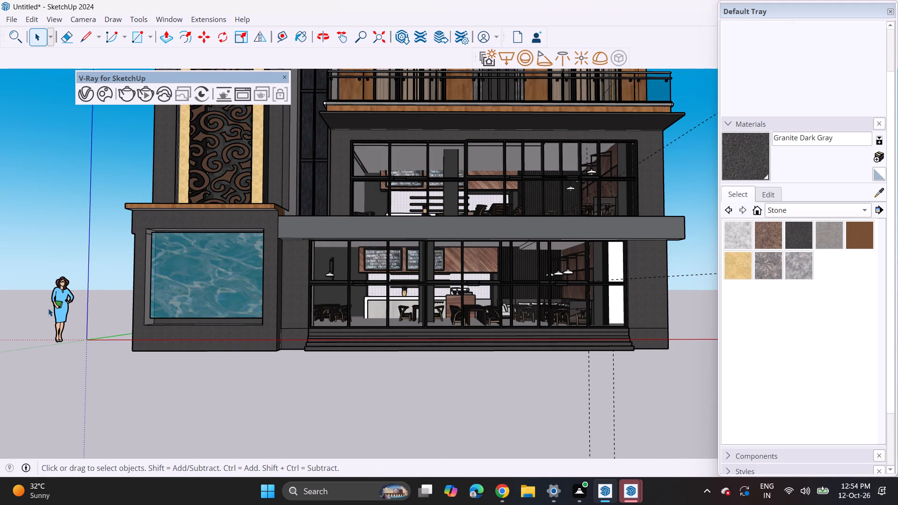
click(48, 308)
click(63, 306)
key(Delete)
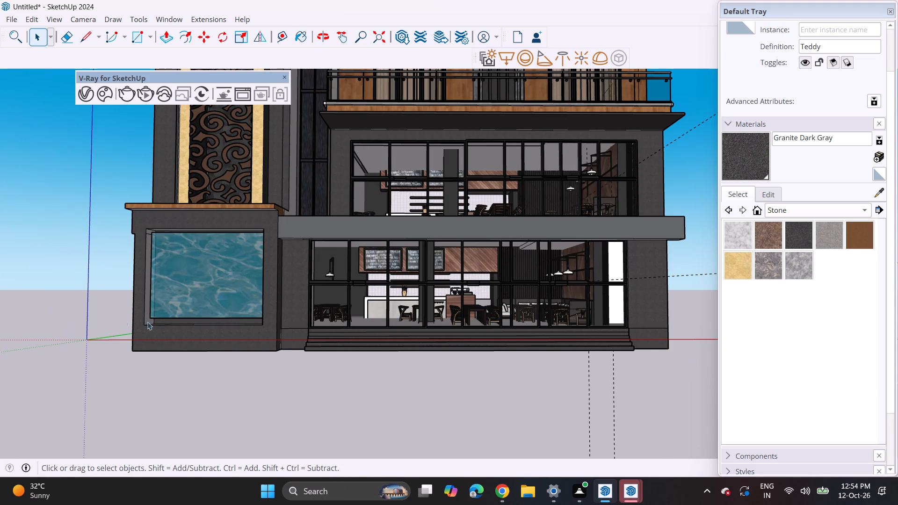
click(200, 303)
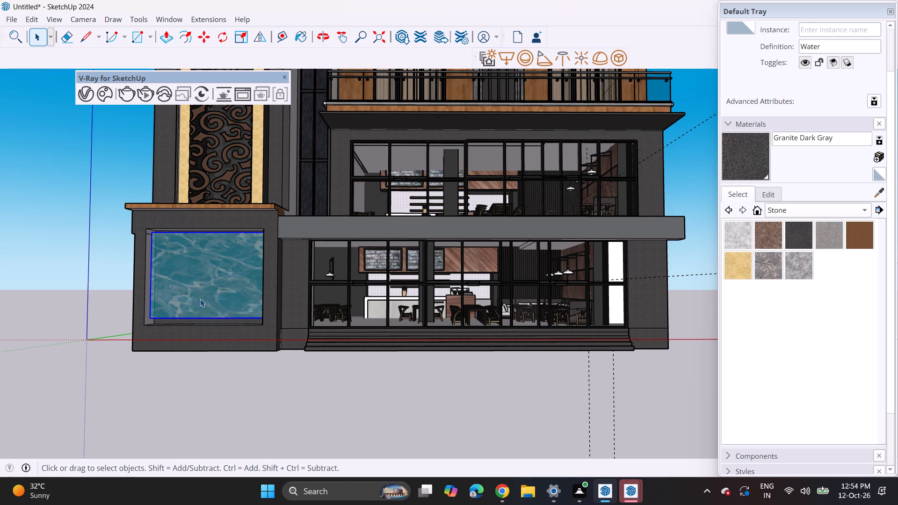
key(Delete)
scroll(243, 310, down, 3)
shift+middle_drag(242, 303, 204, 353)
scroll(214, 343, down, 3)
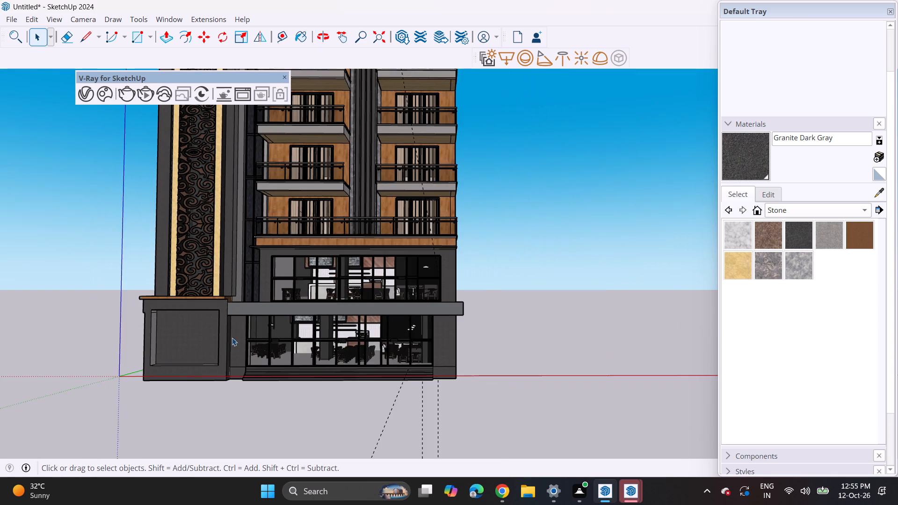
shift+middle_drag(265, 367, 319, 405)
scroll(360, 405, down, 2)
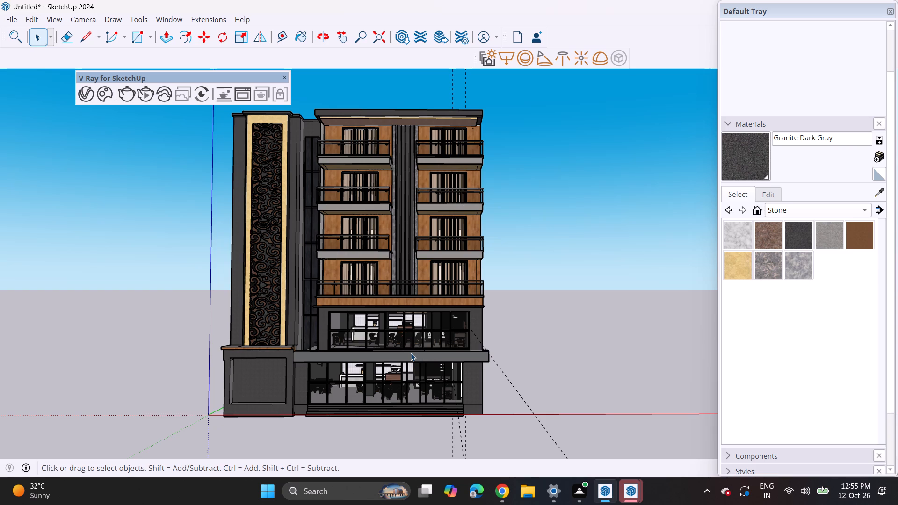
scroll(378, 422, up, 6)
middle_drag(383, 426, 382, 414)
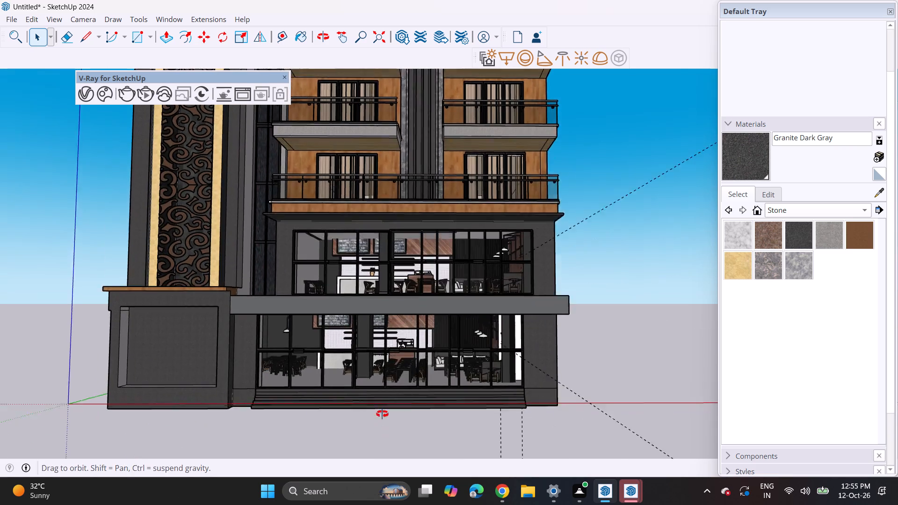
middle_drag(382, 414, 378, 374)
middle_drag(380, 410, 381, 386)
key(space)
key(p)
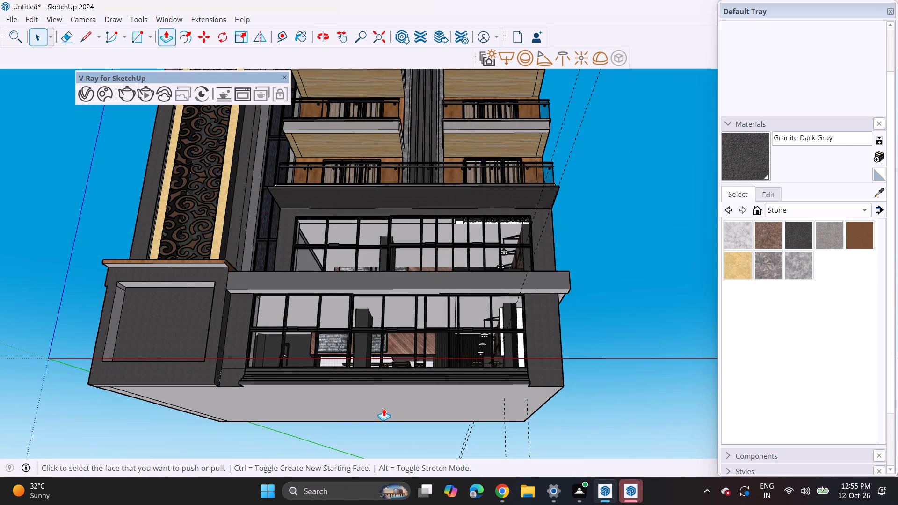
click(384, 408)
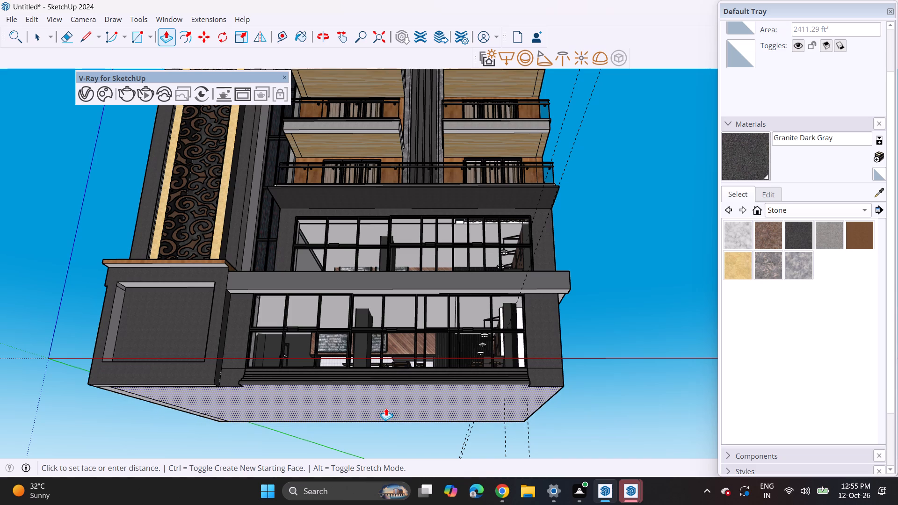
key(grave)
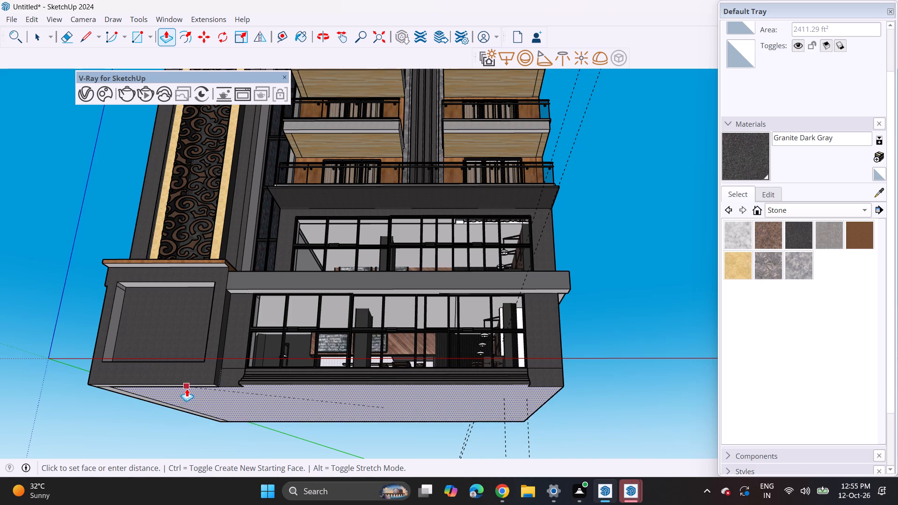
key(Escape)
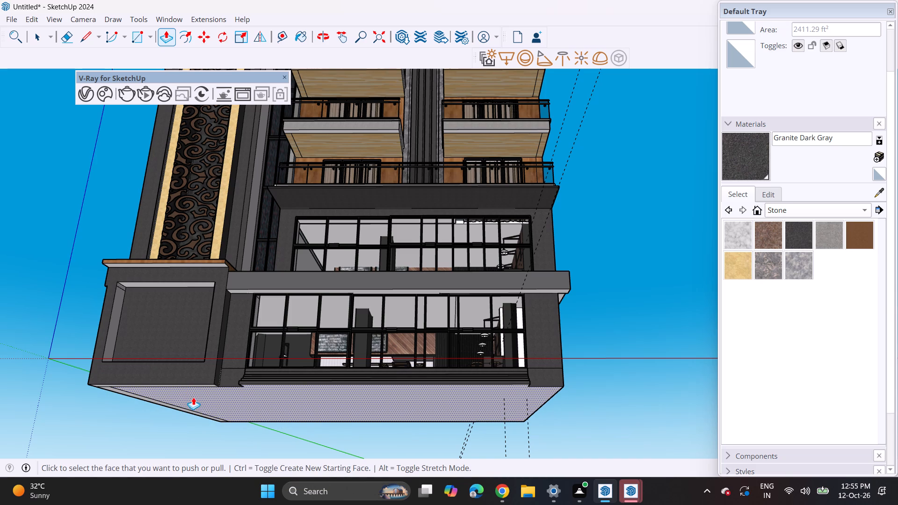
Push/Pull the front box's underside down into a thin plinth and extend its end face across the building's full front.
click(197, 387)
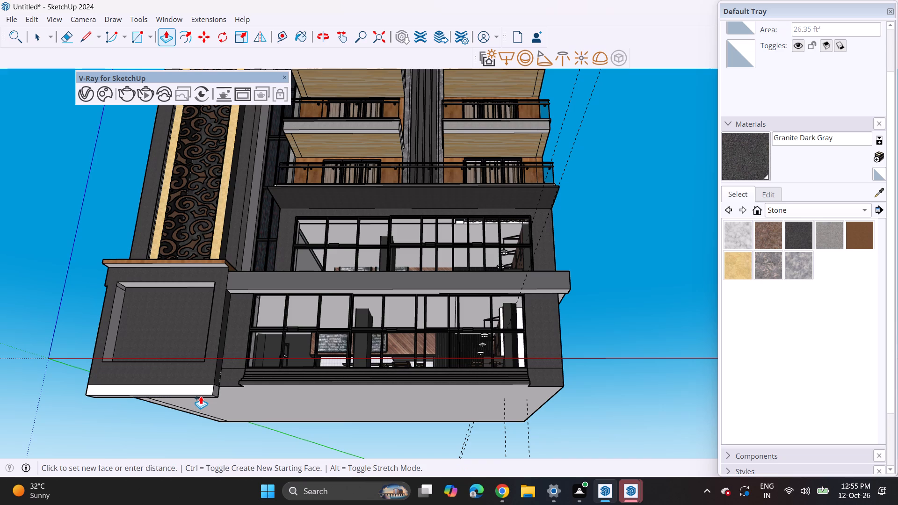
click(204, 392)
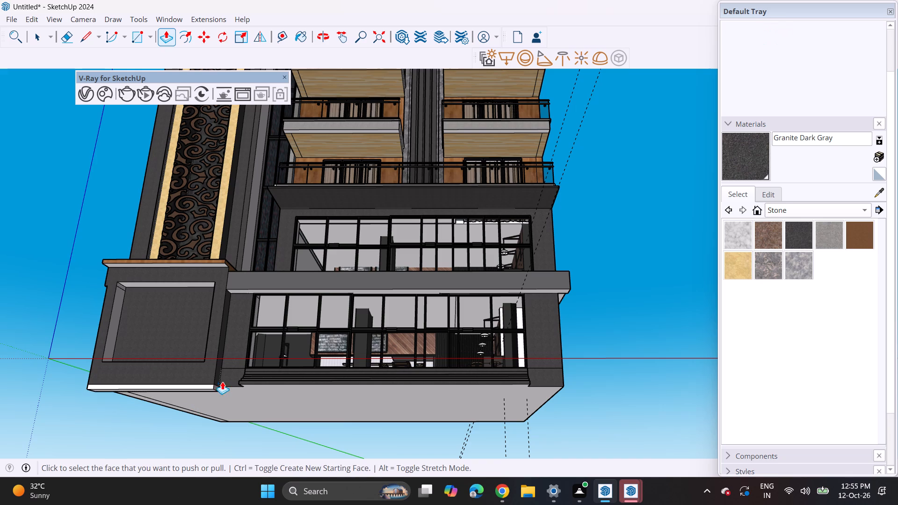
click(215, 390)
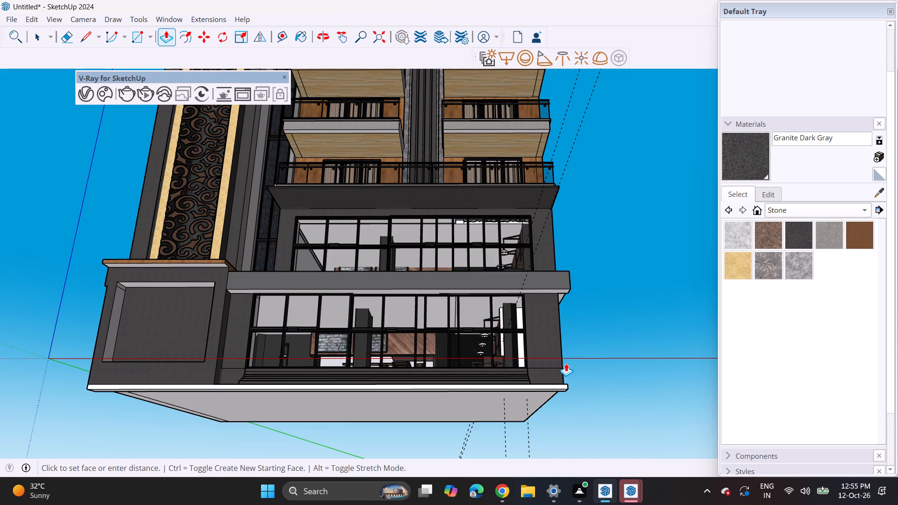
click(564, 341)
middle_drag(445, 390, 426, 467)
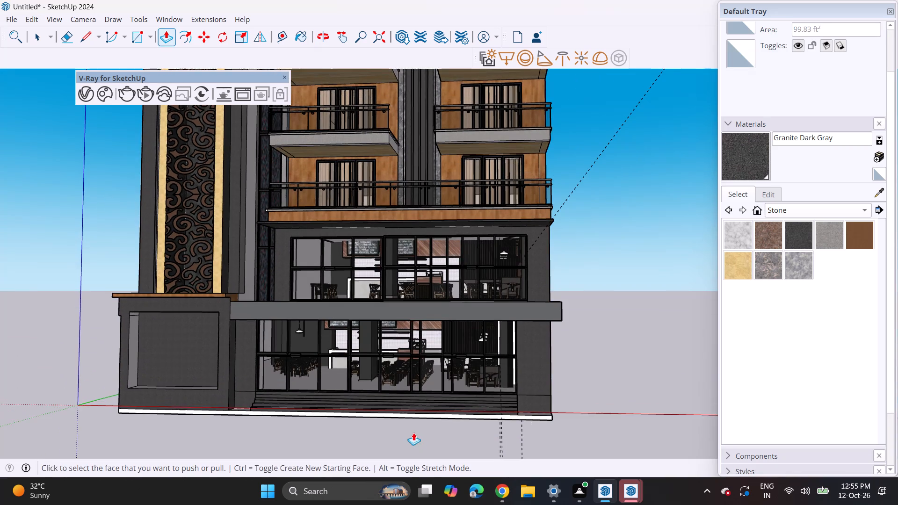
Push/Pull the plinth's front face outward into a wide pavement slab across the building's full front.
middle_drag(412, 415, 460, 311)
middle_drag(461, 310, 456, 344)
scroll(442, 320, up, 2)
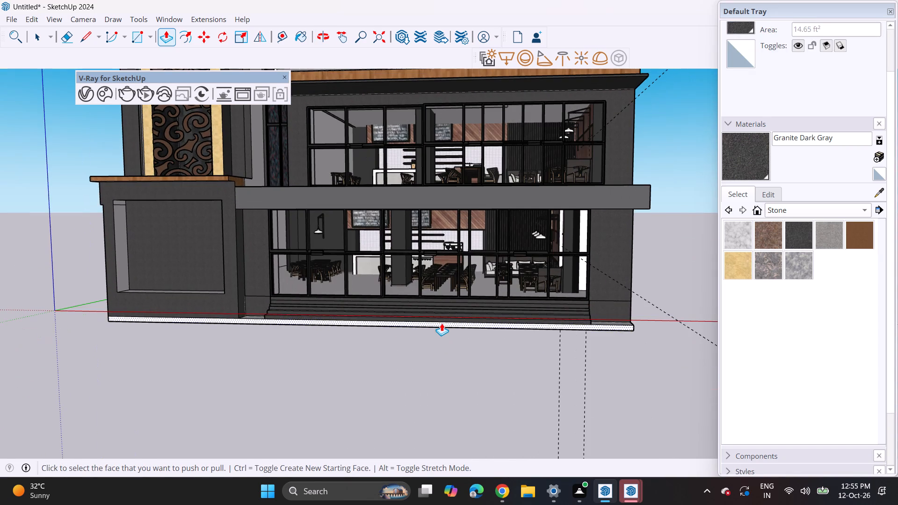
click(442, 323)
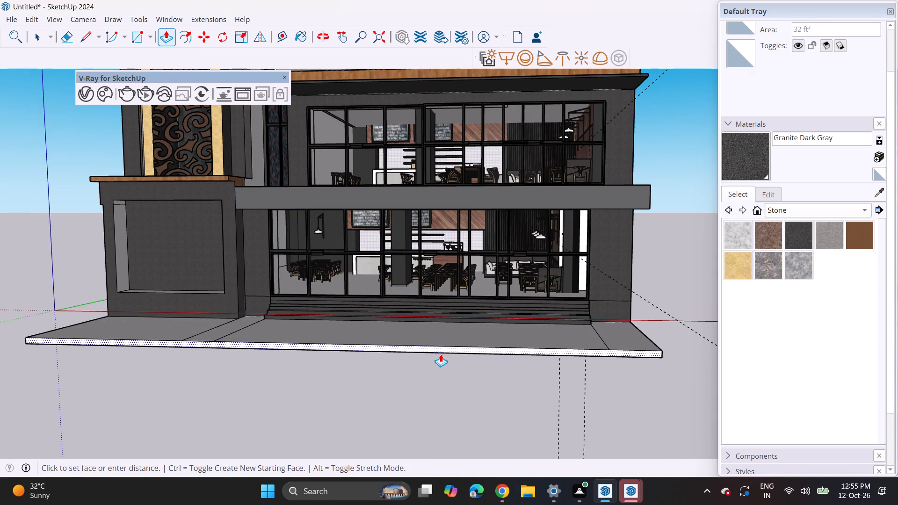
click(441, 354)
Add a thin new layer beneath the pavement slab with Push/Pull and extend its front face outward into a wide road surface.
middle_drag(439, 365, 446, 317)
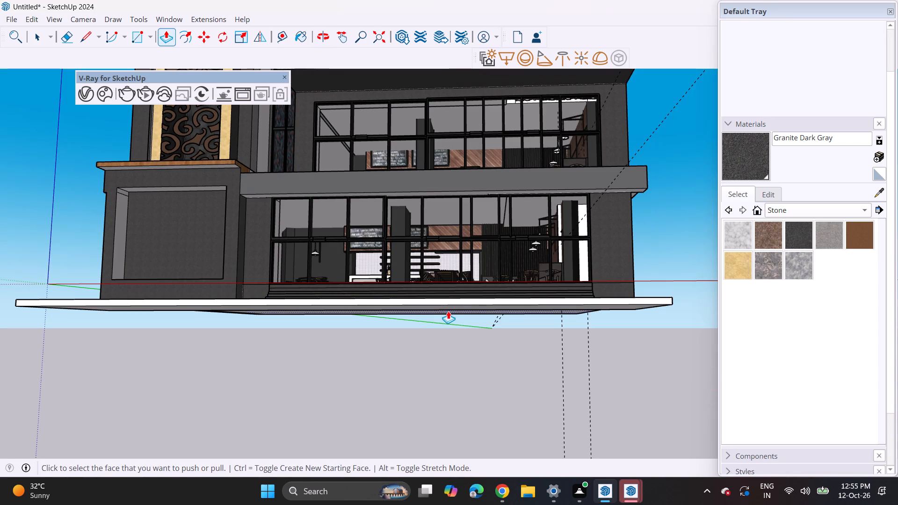
click(451, 309)
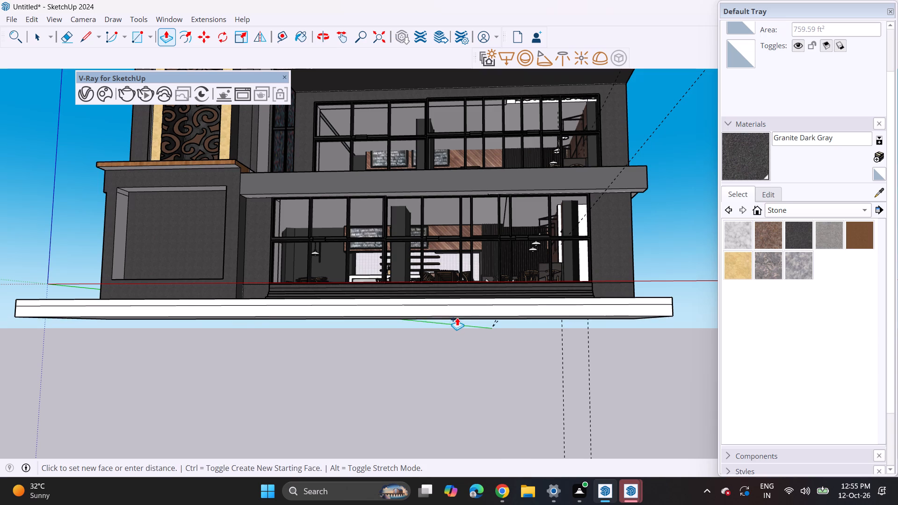
click(458, 314)
click(461, 310)
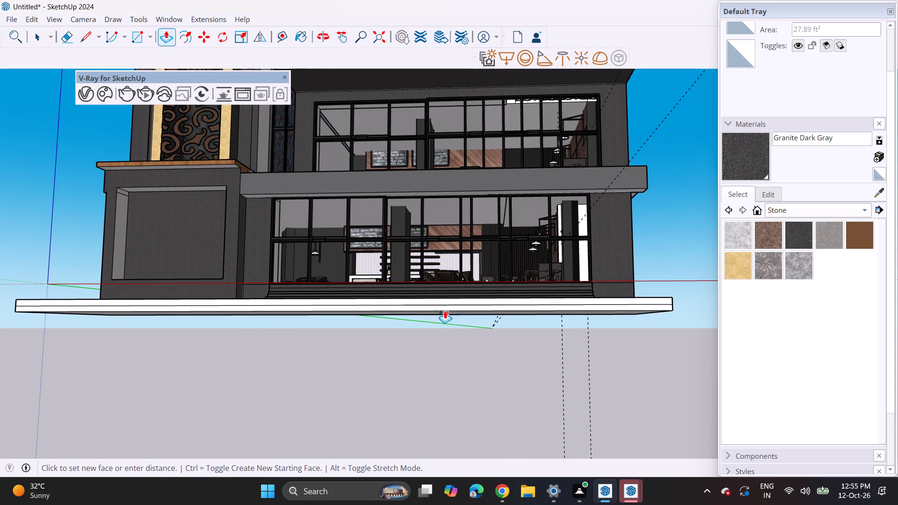
scroll(445, 310, down, 3)
middle_drag(445, 310, 444, 412)
scroll(435, 418, down, 1)
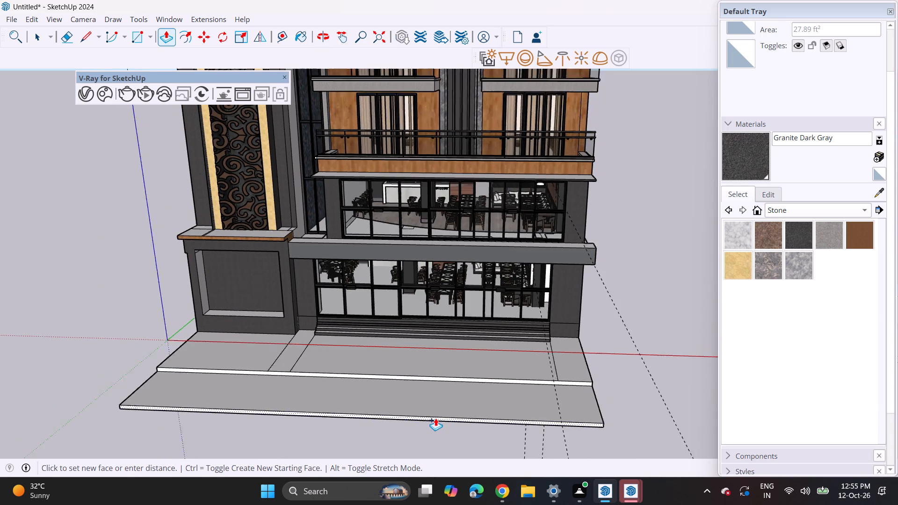
scroll(435, 418, down, 2)
shift+middle_drag(436, 416, 481, 311)
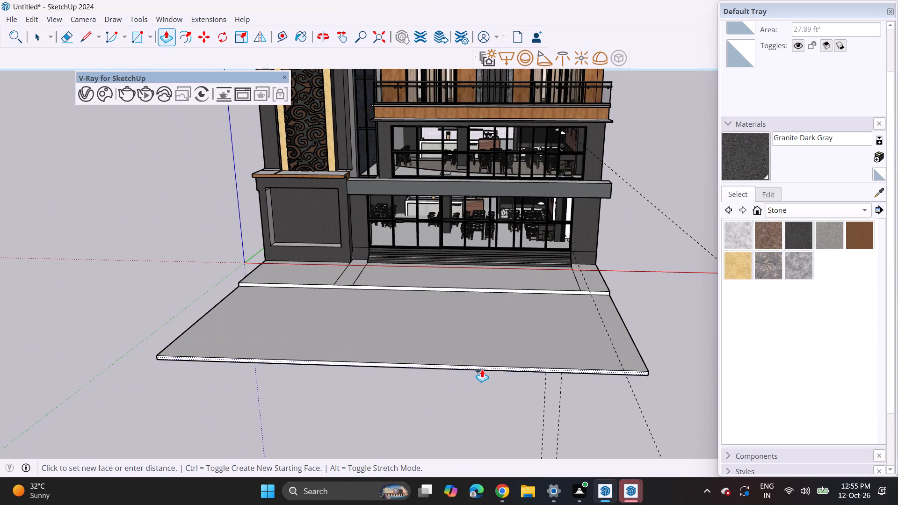
click(482, 369)
Extend the road slab's front edge by a new separate strip and raise that strip into a far-side pavement.
click(478, 367)
click(470, 416)
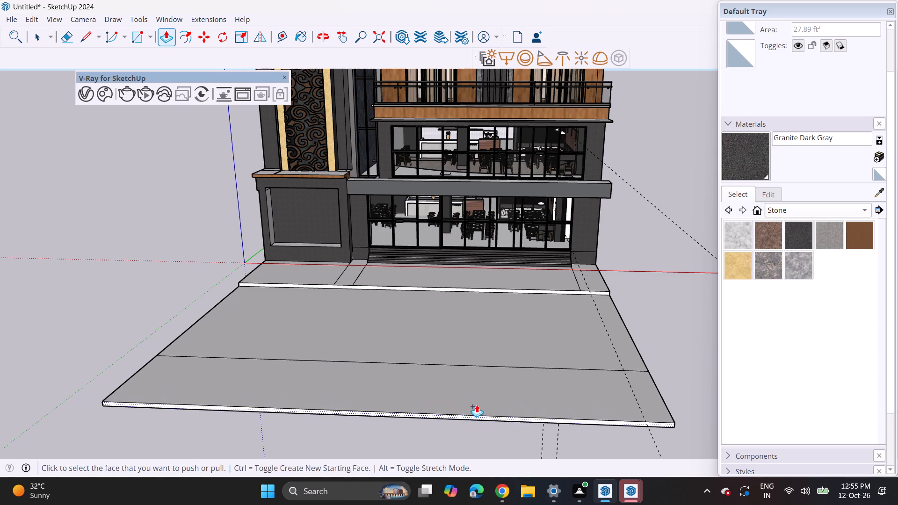
click(480, 399)
click(481, 394)
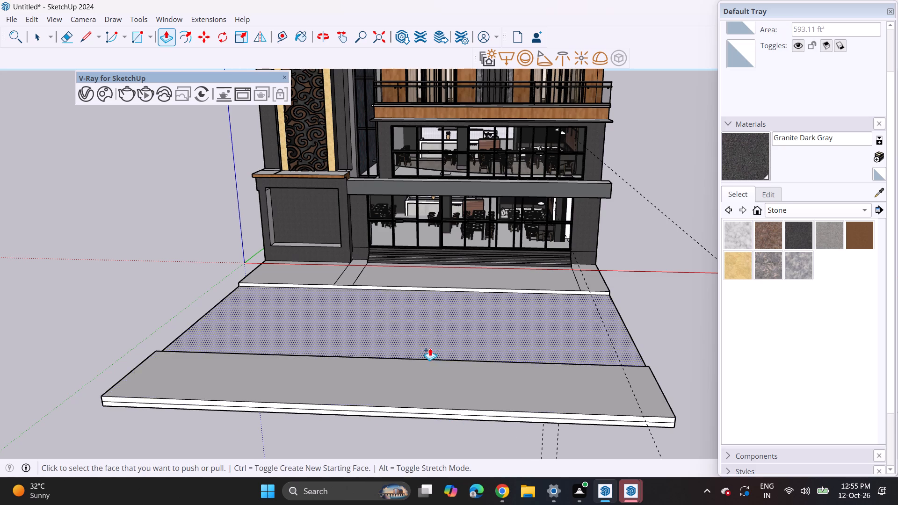
Erase the dividing lines crossing the pavement strip directly in front of the building.
shift+middle_drag(429, 347, 441, 472)
middle_drag(442, 463, 454, 389)
middle_drag(447, 412, 459, 352)
scroll(460, 350, down, 2)
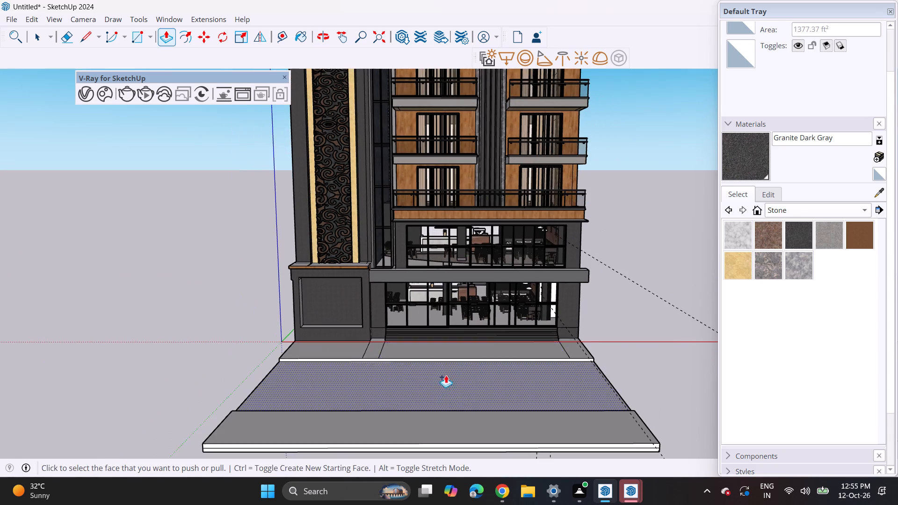
shift+middle_drag(442, 382, 447, 350)
click(64, 37)
middle_drag(389, 338, 387, 340)
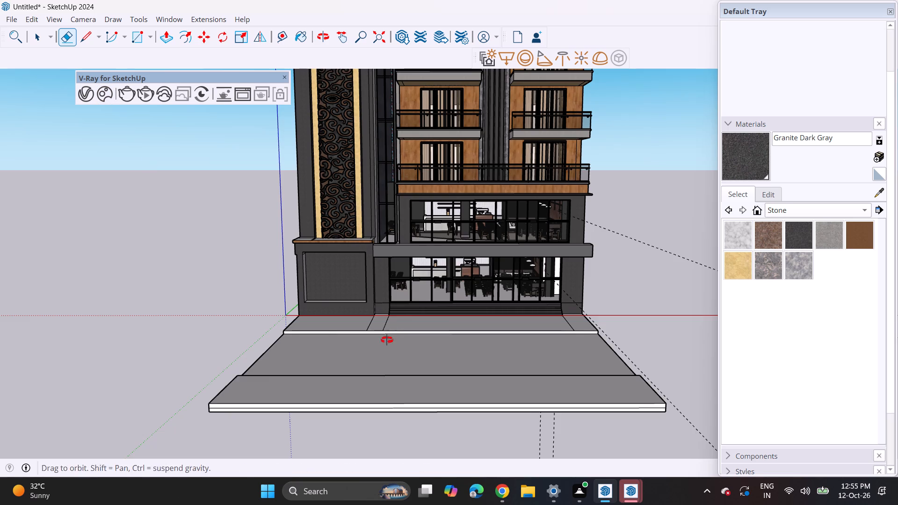
middle_drag(387, 340, 375, 368)
drag(368, 326, 373, 328)
click(380, 328)
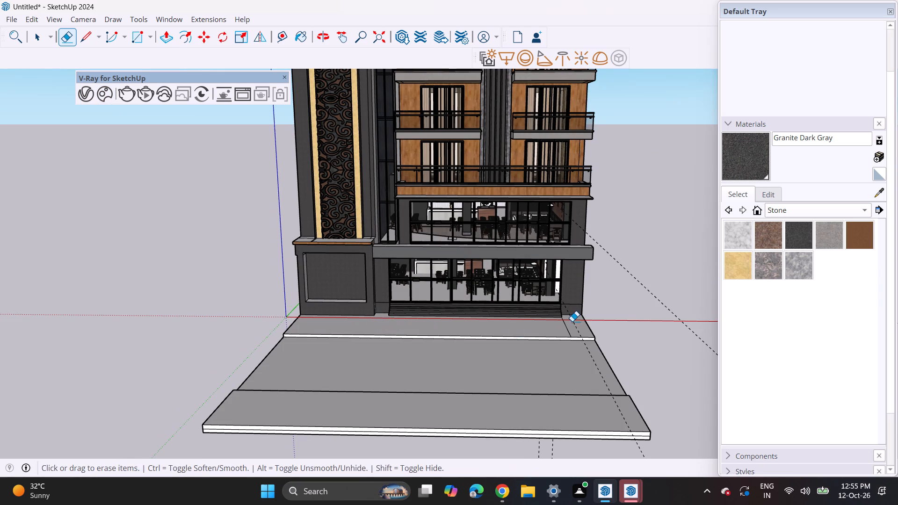
click(567, 325)
Push/Pull the building's underside down until it is flush with the road slab's underside.
scroll(466, 372, up, 2)
middle_drag(469, 369, 480, 315)
scroll(473, 349, up, 1)
shift+middle_drag(480, 304, 454, 362)
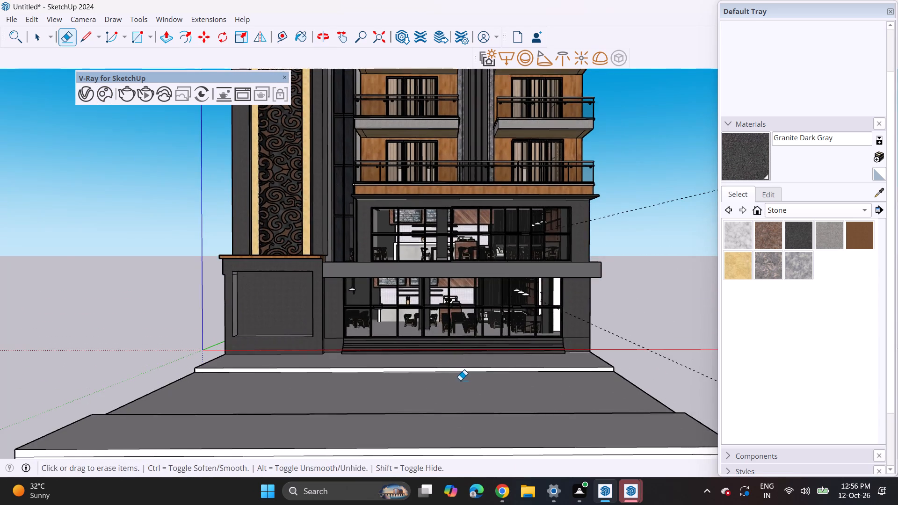
middle_drag(460, 380, 236, 387)
scroll(338, 403, down, 1)
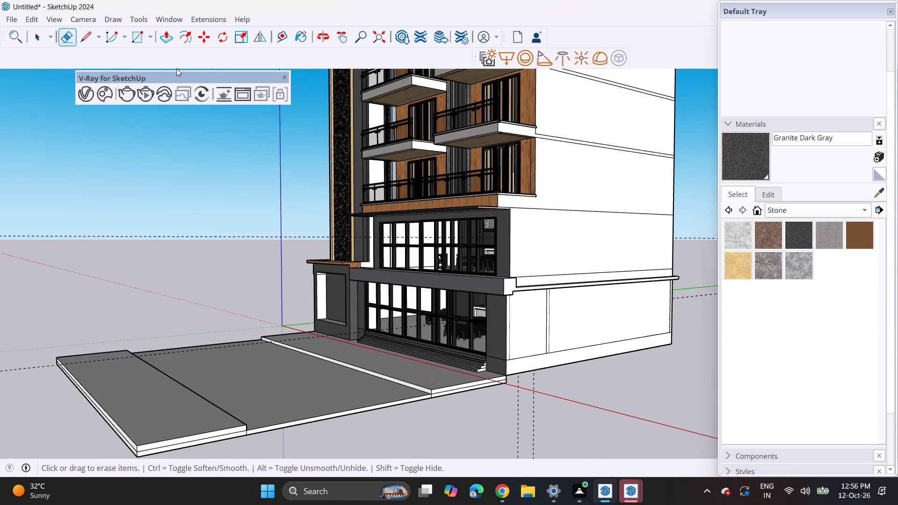
click(168, 43)
middle_drag(520, 377, 517, 265)
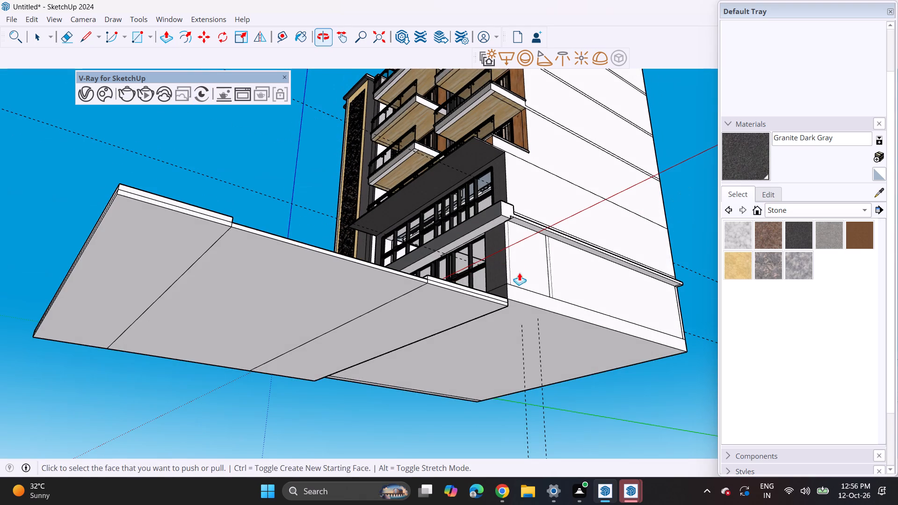
click(522, 318)
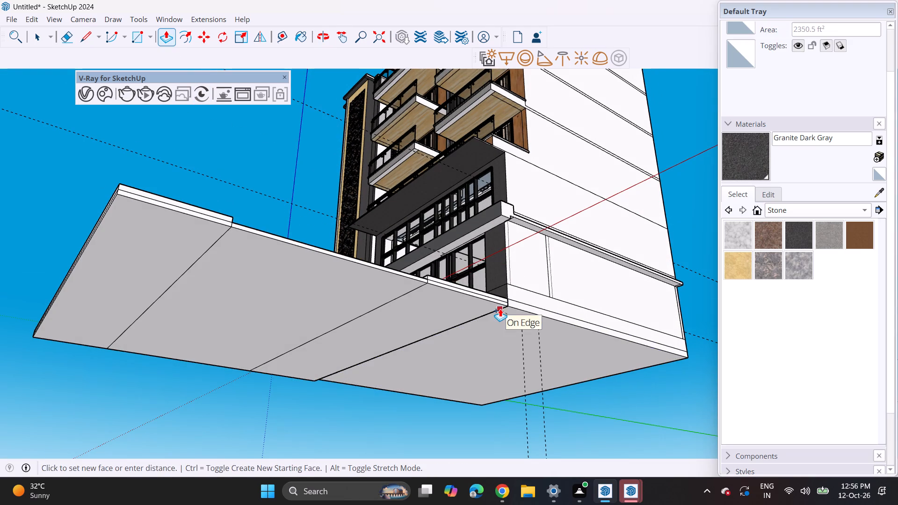
click(500, 309)
Push/Pull the building's thin base layer outward opposite the patterned tower, repeating the same extension on the pavement, road and far-strip end faces.
click(527, 305)
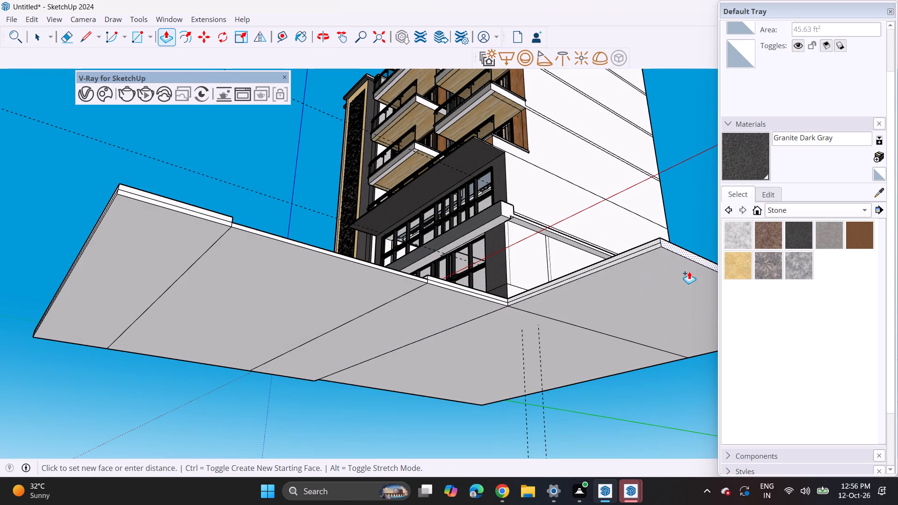
click(689, 271)
double_click(467, 291)
middle_drag(445, 294, 549, 476)
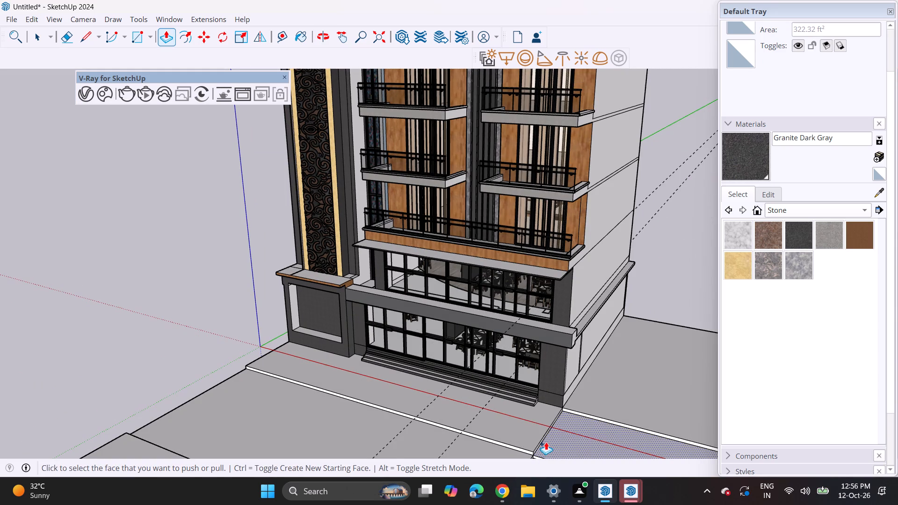
middle_drag(556, 431, 465, 342)
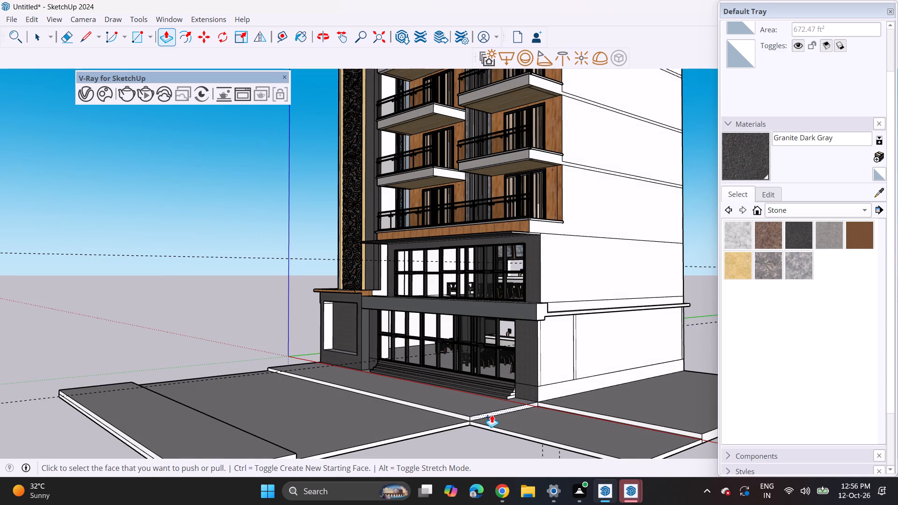
double_click(492, 415)
double_click(445, 430)
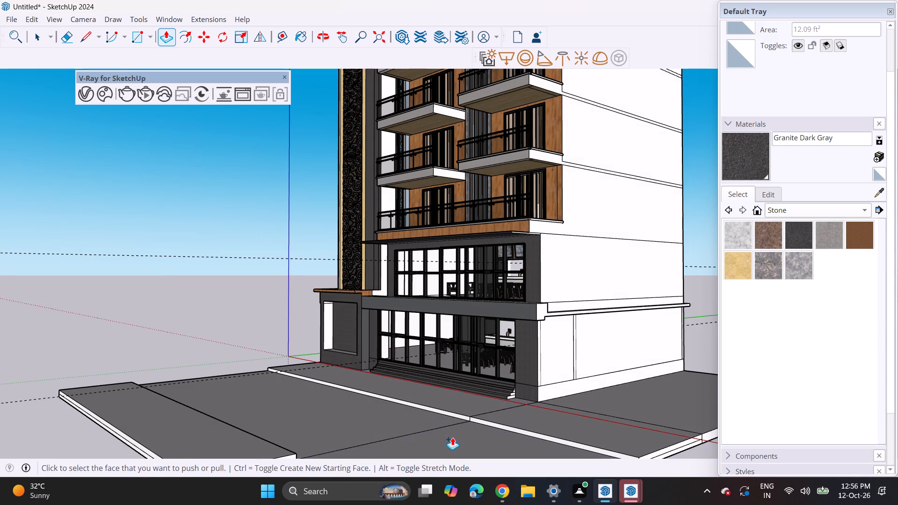
shift+middle_drag(474, 428, 484, 289)
double_click(293, 292)
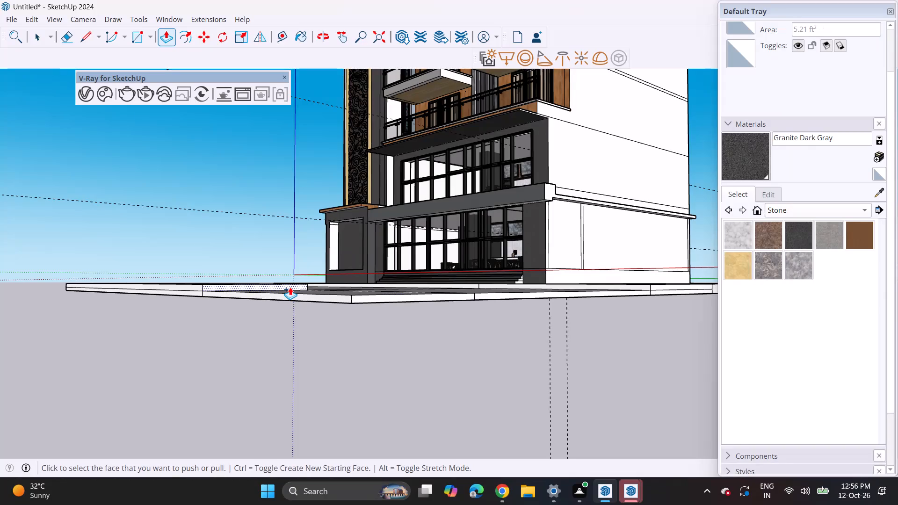
double_click(290, 287)
Repeat the same Push/Pull extension on the far-strip, road, pavement and building-base end faces on the patterned tower's side.
middle_drag(259, 291, 721, 321)
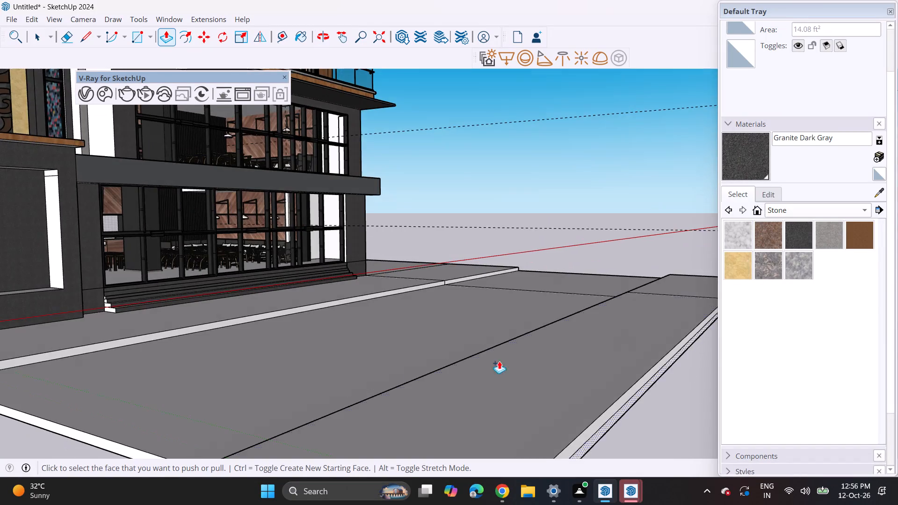
scroll(385, 361, down, 4)
double_click(236, 421)
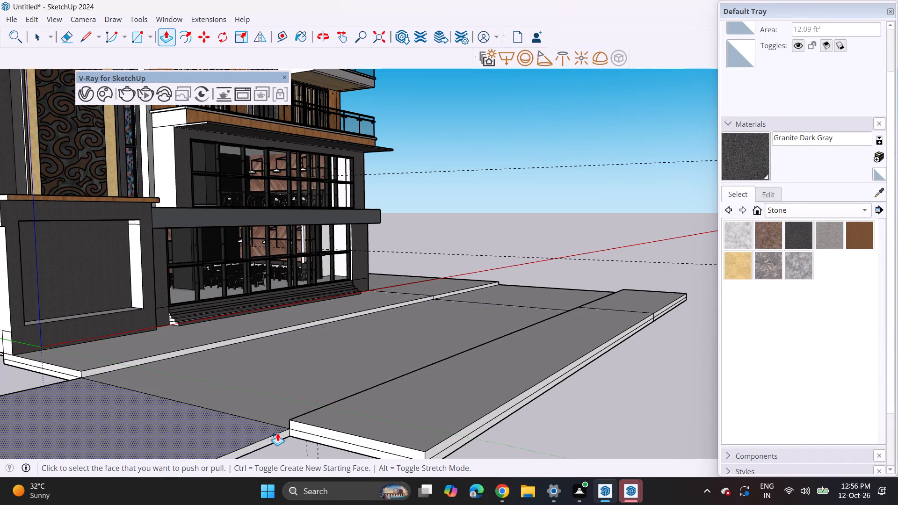
double_click(301, 437)
double_click(307, 430)
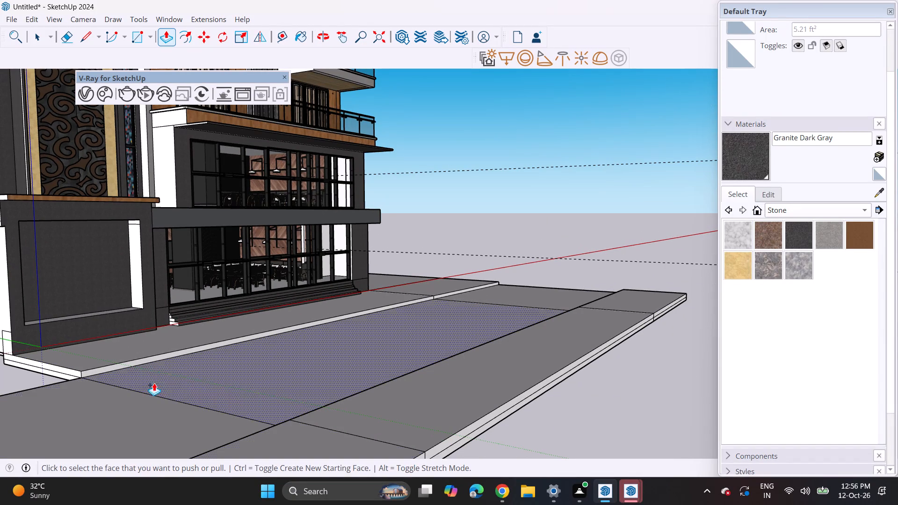
double_click(58, 375)
double_click(63, 369)
middle_drag(60, 374, 487, 383)
double_click(344, 363)
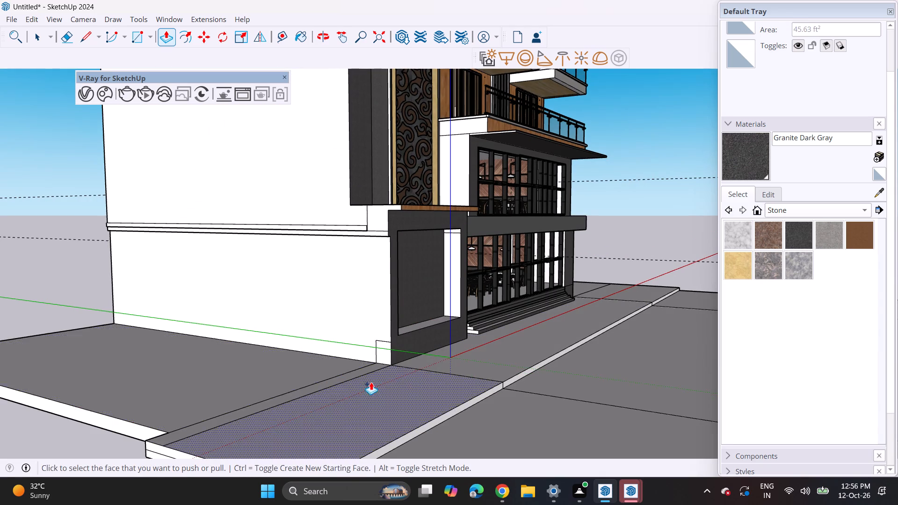
Erase the seam lines crossing the front pavement and the road on both sides of the building.
middle_drag(374, 382, 177, 389)
scroll(293, 375, down, 5)
shift+middle_drag(391, 379, 265, 399)
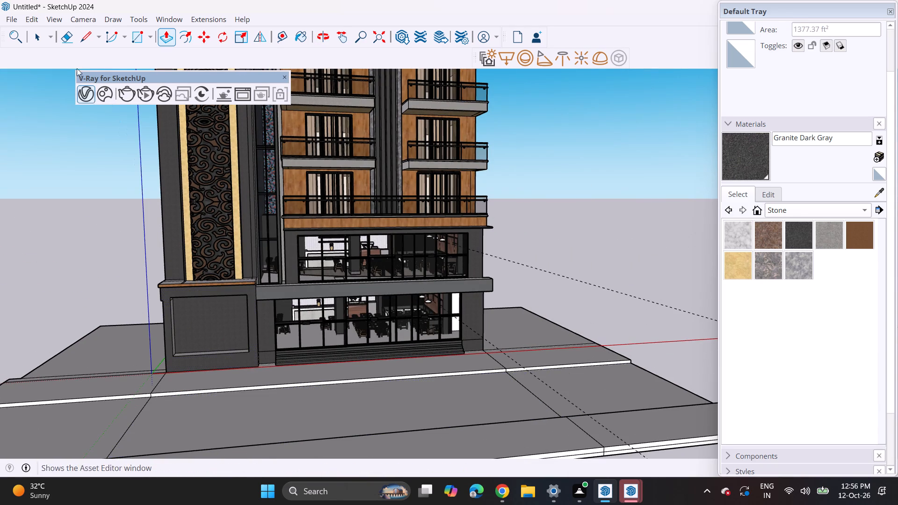
drag(61, 32, 65, 33)
drag(138, 401, 148, 418)
click(157, 382)
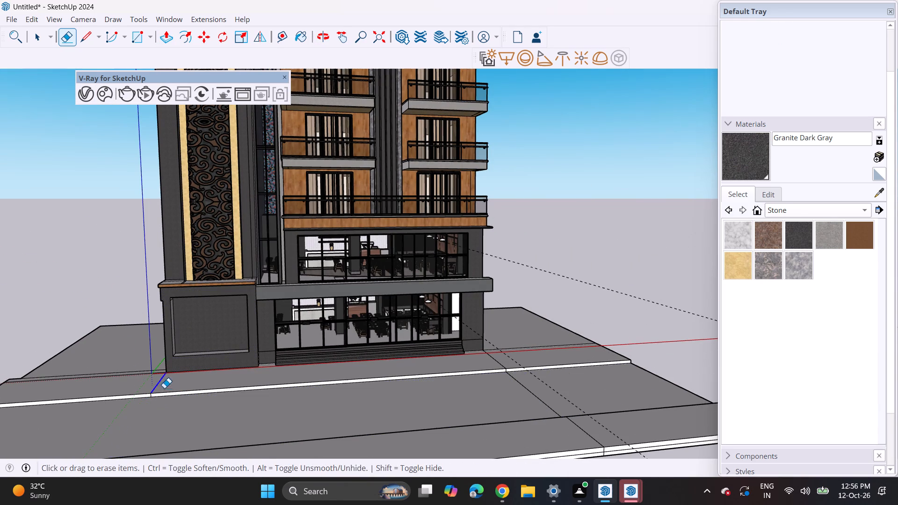
drag(502, 361, 493, 369)
click(514, 360)
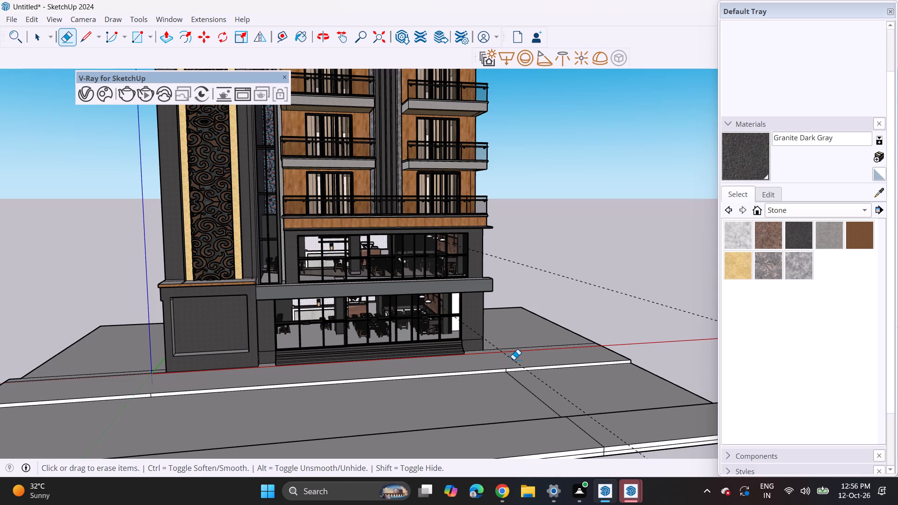
drag(518, 380, 515, 391)
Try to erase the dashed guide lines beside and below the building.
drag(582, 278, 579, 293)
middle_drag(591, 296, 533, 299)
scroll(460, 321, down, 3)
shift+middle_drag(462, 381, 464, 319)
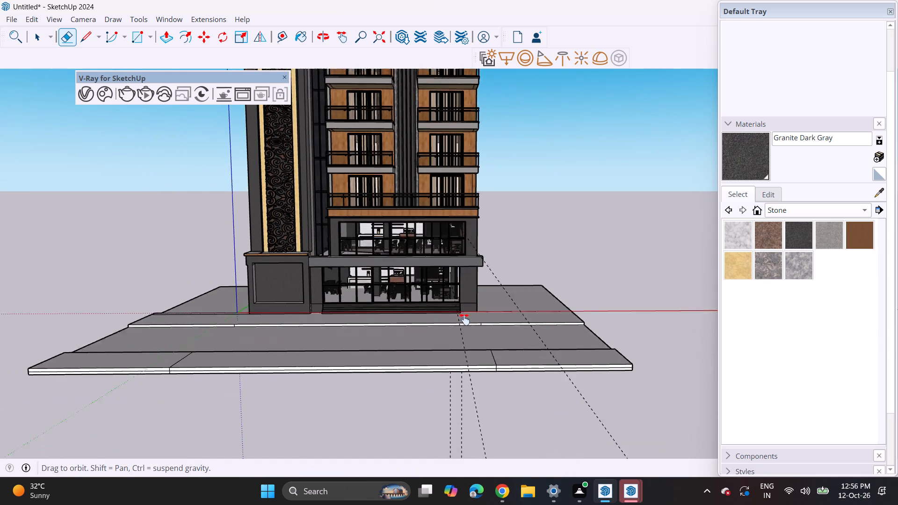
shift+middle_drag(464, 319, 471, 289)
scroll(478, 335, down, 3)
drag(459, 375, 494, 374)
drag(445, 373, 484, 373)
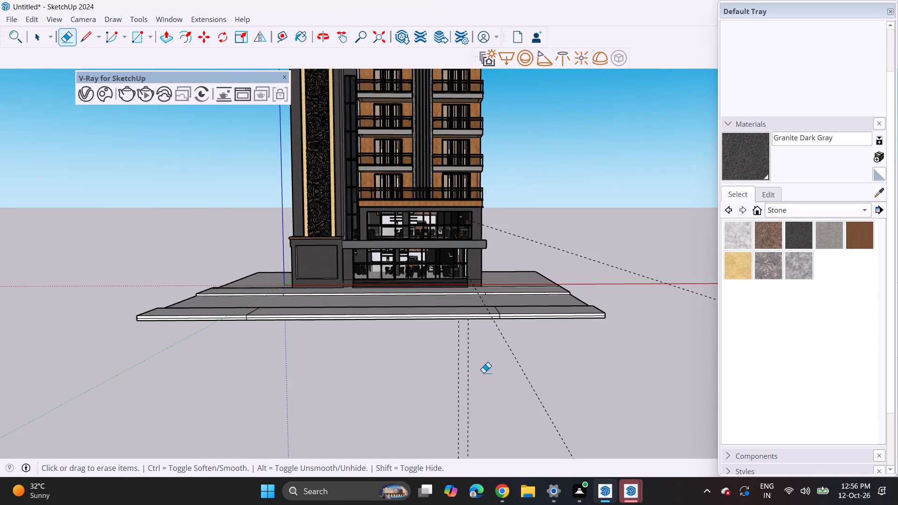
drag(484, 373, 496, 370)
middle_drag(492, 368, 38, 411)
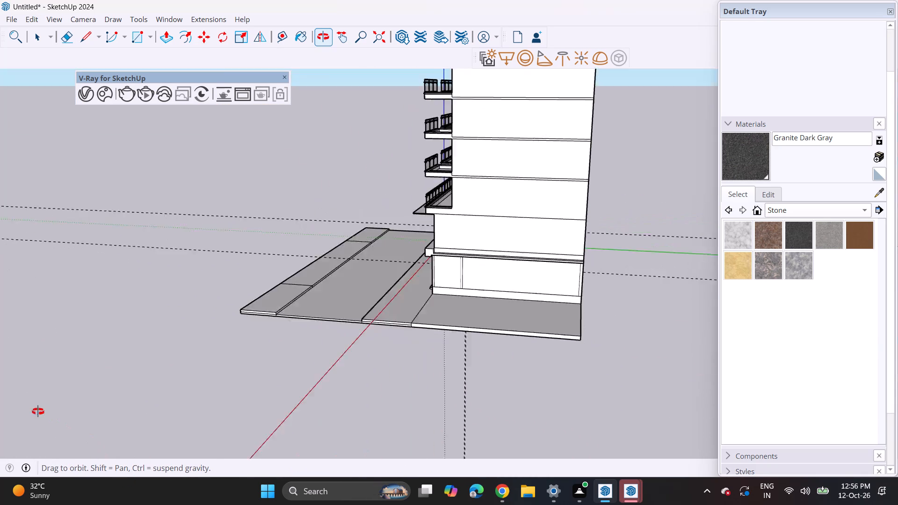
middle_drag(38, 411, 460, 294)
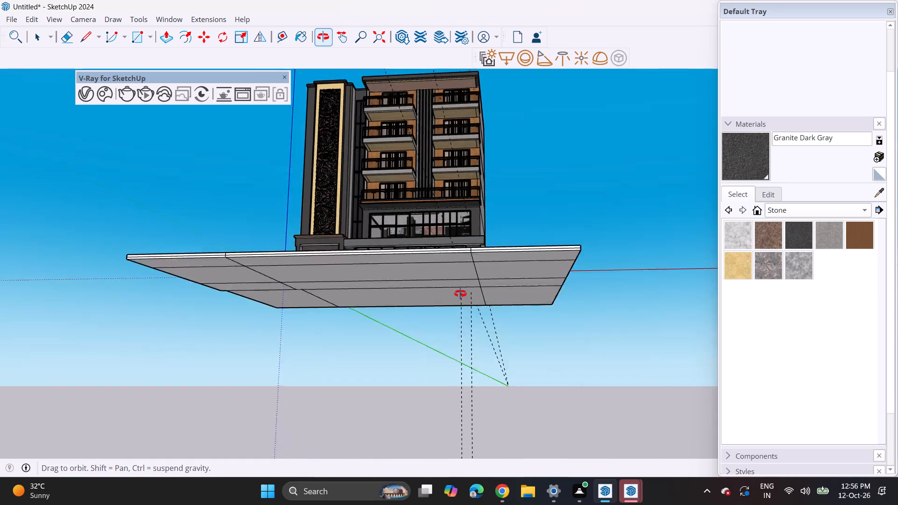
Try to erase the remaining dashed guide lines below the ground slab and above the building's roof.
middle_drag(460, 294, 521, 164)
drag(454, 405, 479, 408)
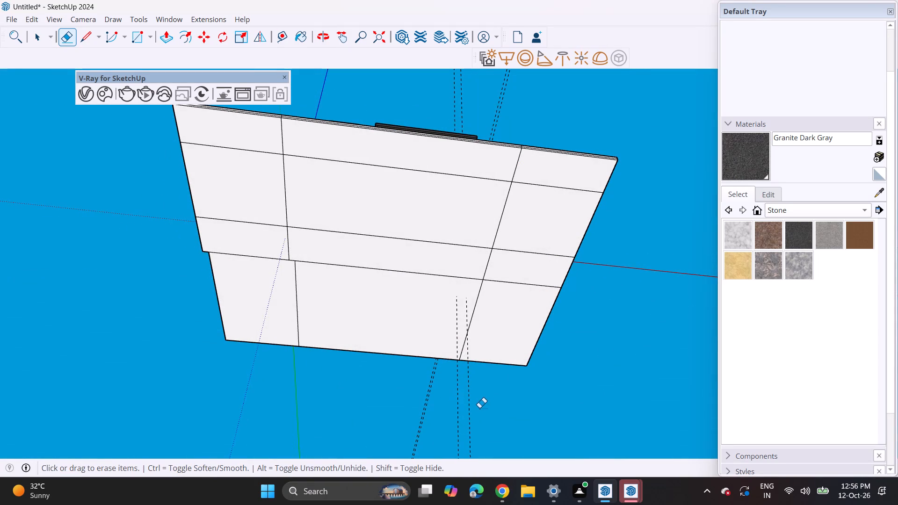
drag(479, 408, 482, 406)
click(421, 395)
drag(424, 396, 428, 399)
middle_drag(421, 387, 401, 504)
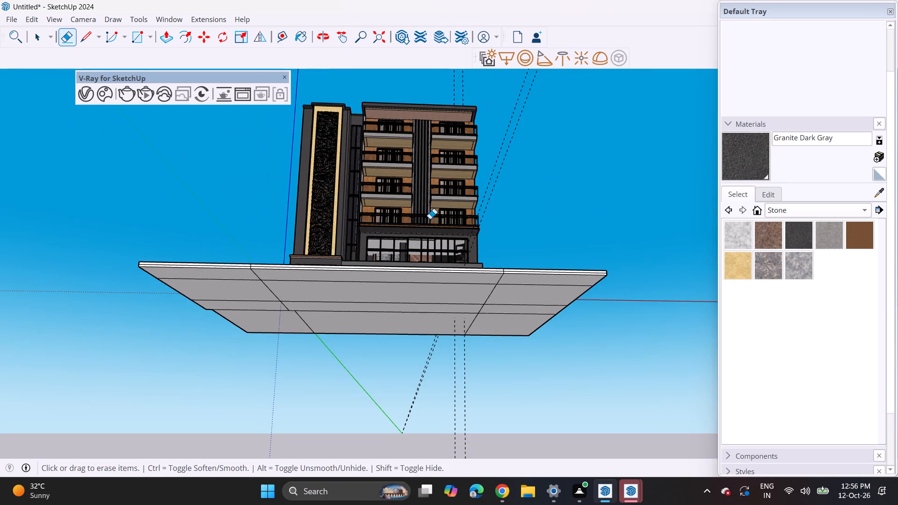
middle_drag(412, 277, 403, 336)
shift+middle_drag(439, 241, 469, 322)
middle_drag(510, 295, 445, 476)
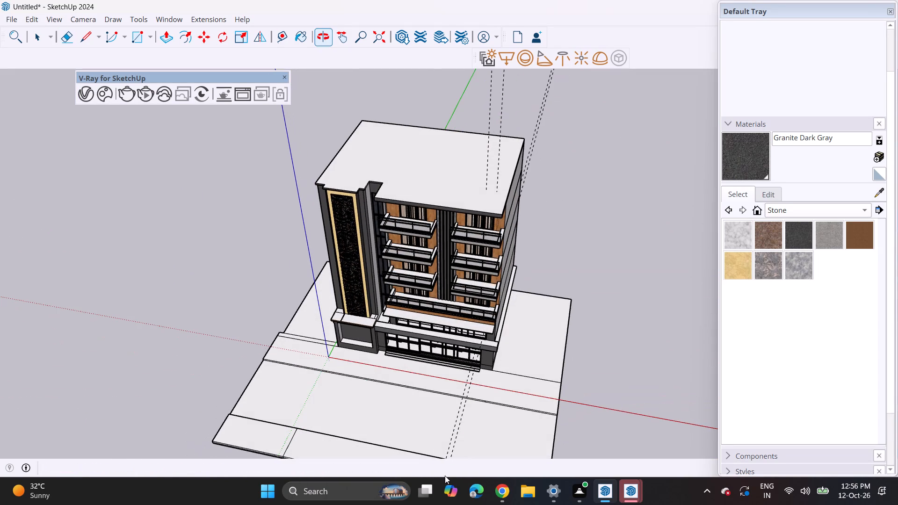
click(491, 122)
Examine the building's front elevation and the surrounding ground slabs at street level.
middle_drag(472, 344, 482, 295)
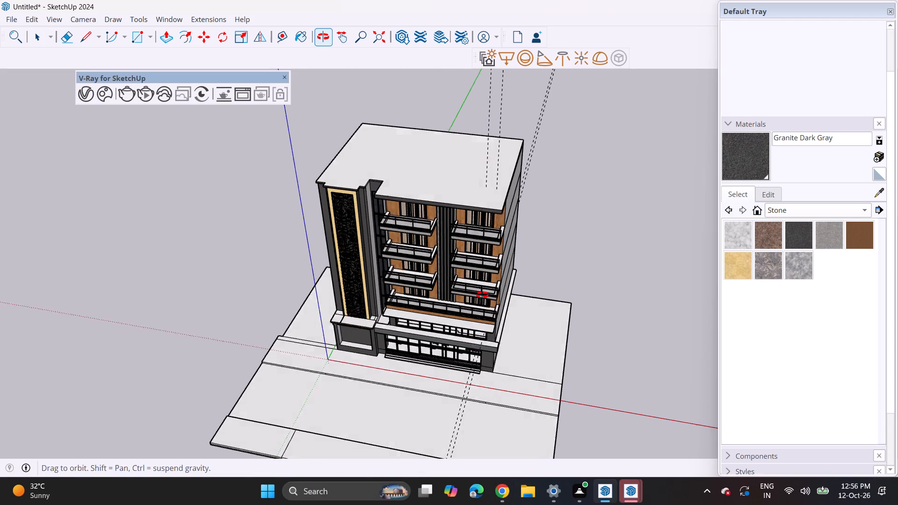
middle_drag(482, 295, 527, 173)
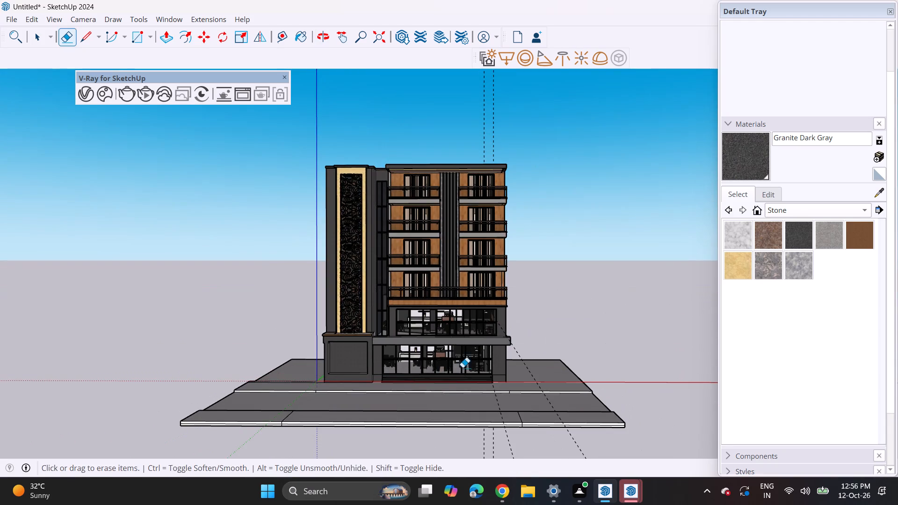
middle_drag(446, 388, 455, 369)
shift+middle_drag(449, 392, 489, 386)
middle_drag(465, 402, 444, 402)
scroll(444, 402, up, 3)
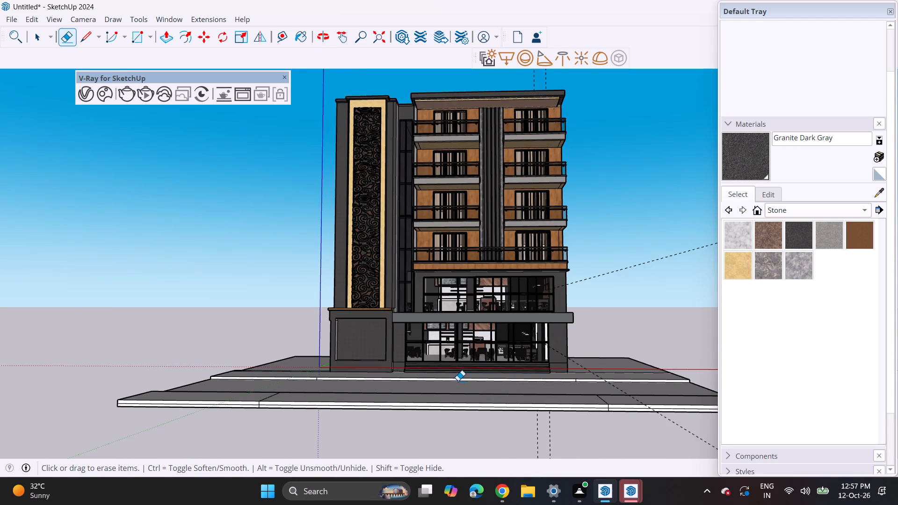
middle_drag(459, 378, 457, 425)
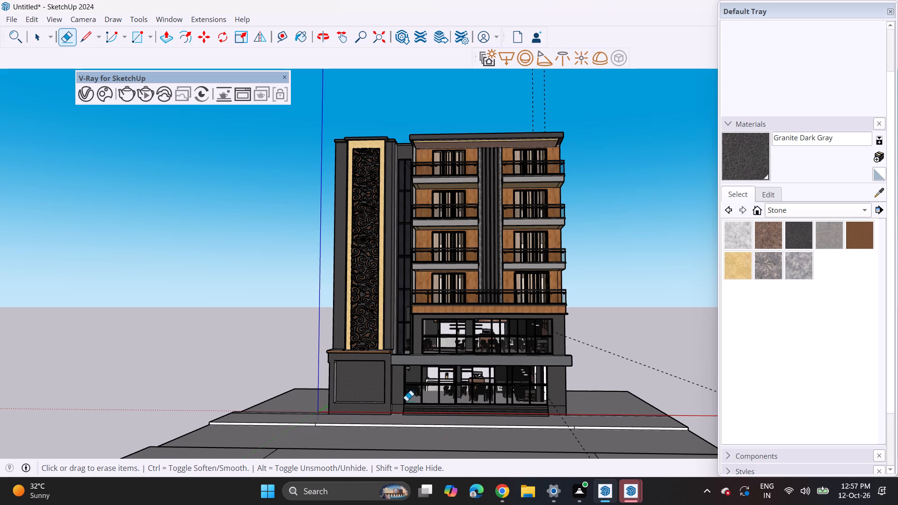
Browse the importable models in the Downloads folder for a road with lane markings.
click(5, 16)
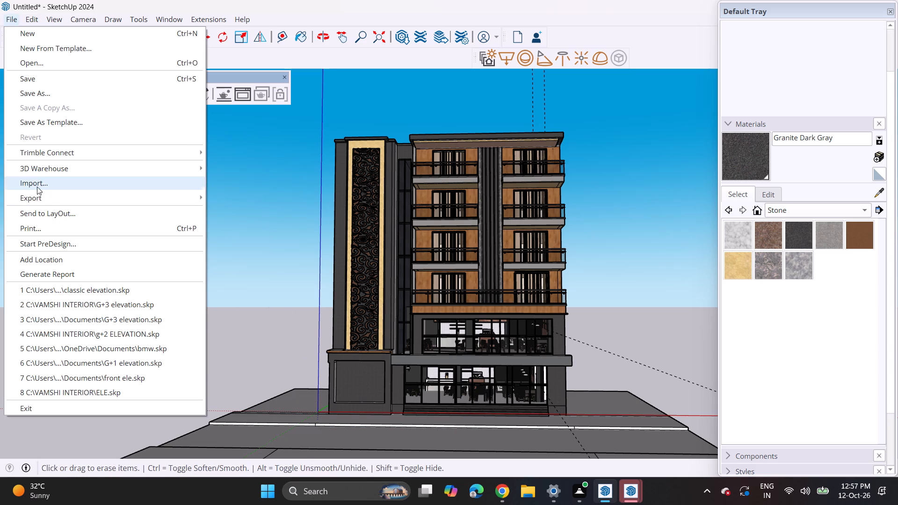
click(37, 182)
scroll(177, 221, down, 3)
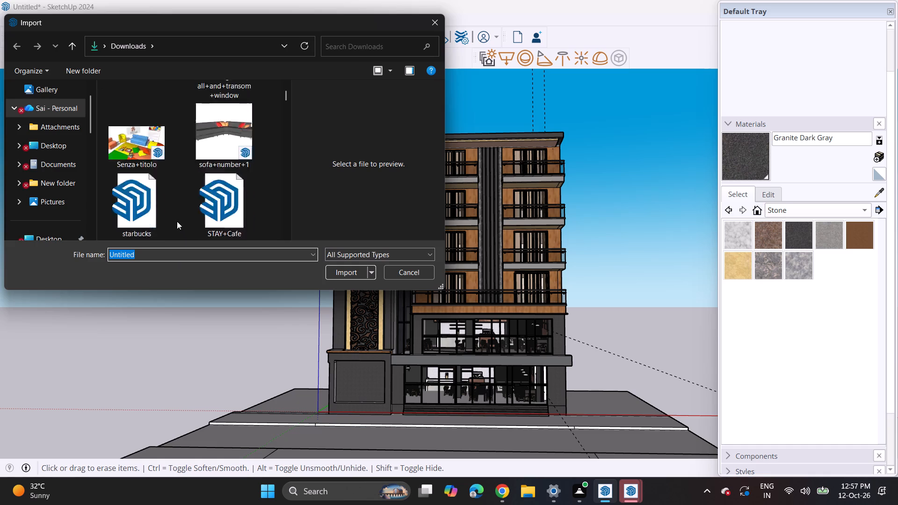
scroll(177, 221, down, 16)
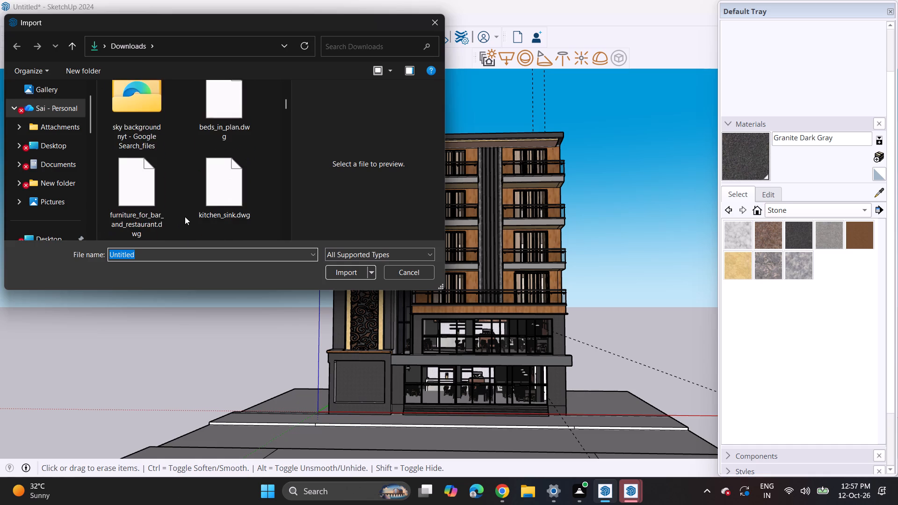
scroll(185, 215, down, 12)
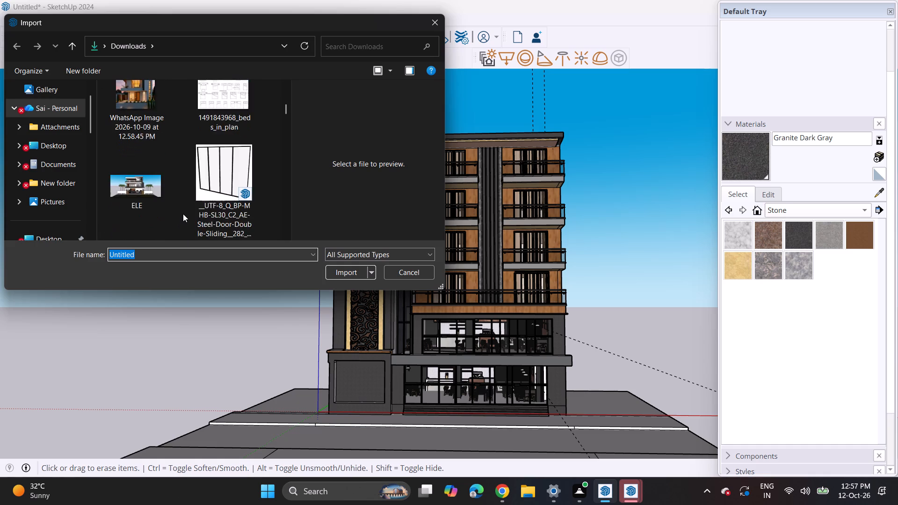
scroll(182, 215, down, 5)
scroll(22, 158, down, 2)
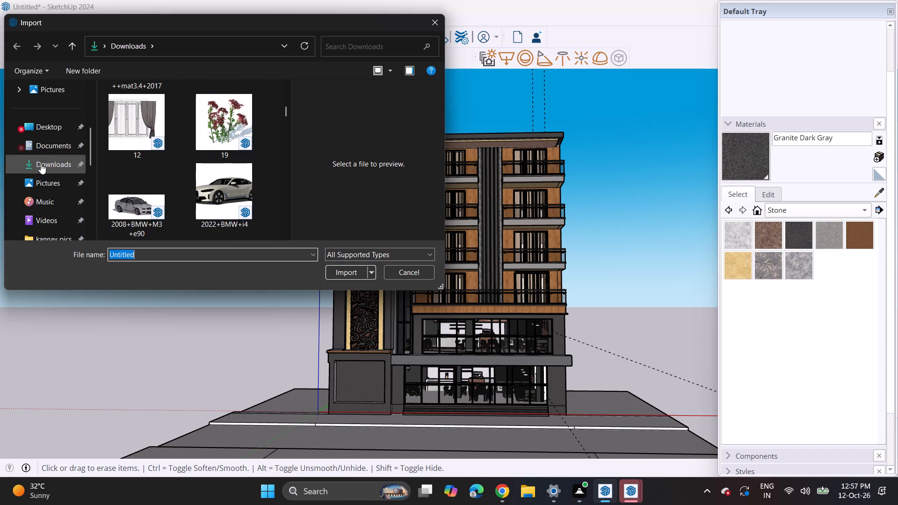
click(41, 164)
scroll(116, 171, down, 14)
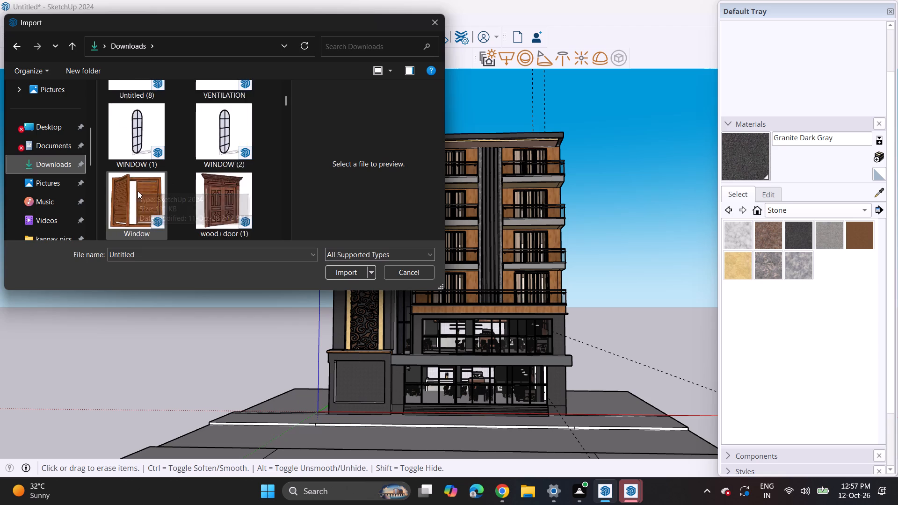
scroll(138, 191, down, 19)
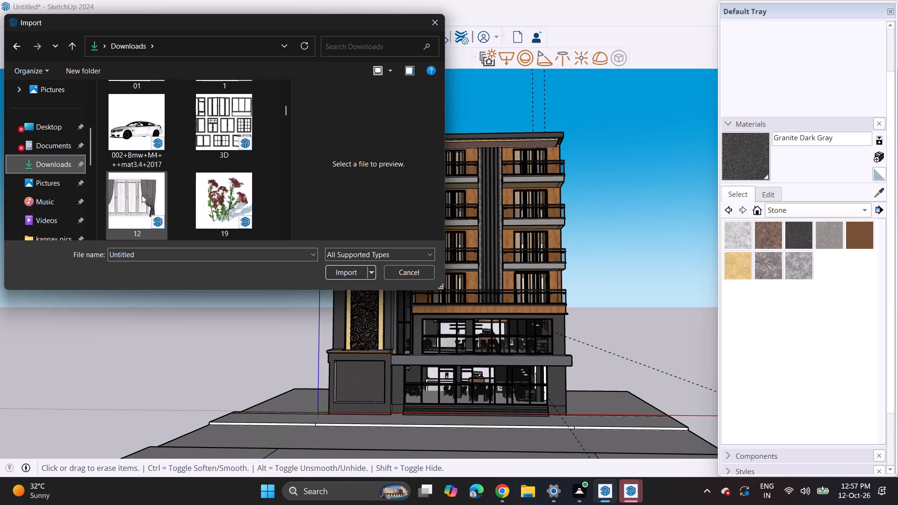
scroll(142, 195, down, 9)
scroll(142, 195, up, 2)
scroll(142, 195, down, 2)
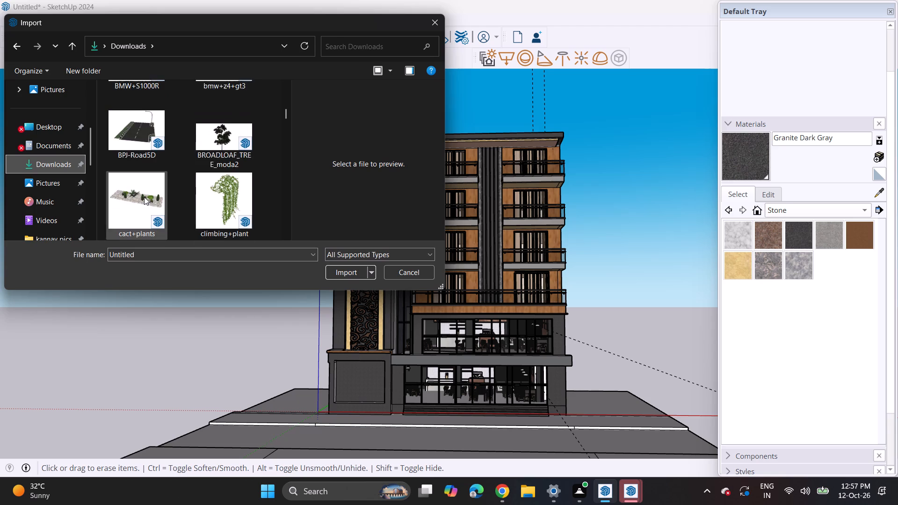
scroll(144, 197, down, 9)
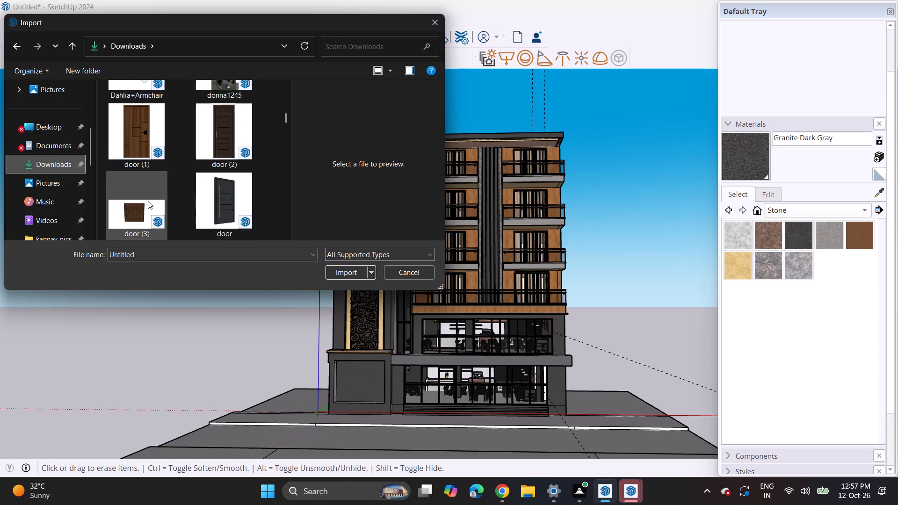
scroll(148, 201, down, 11)
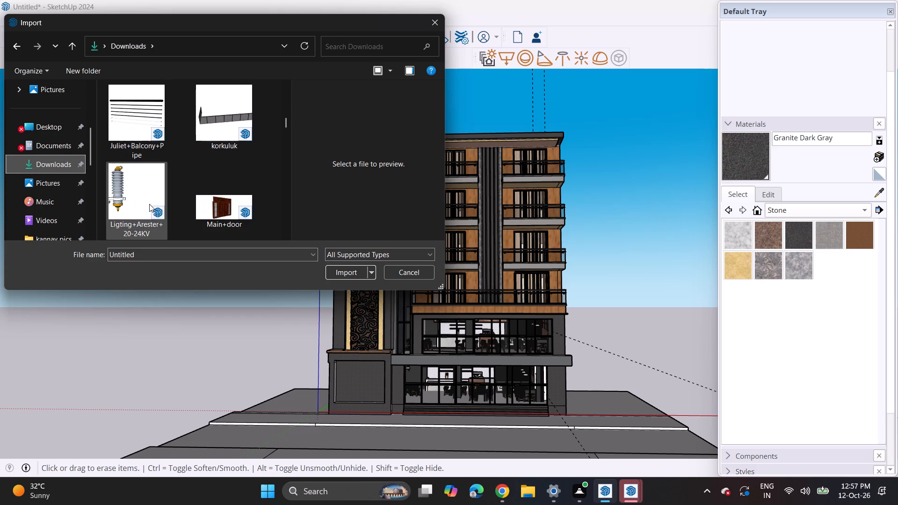
scroll(149, 204, down, 7)
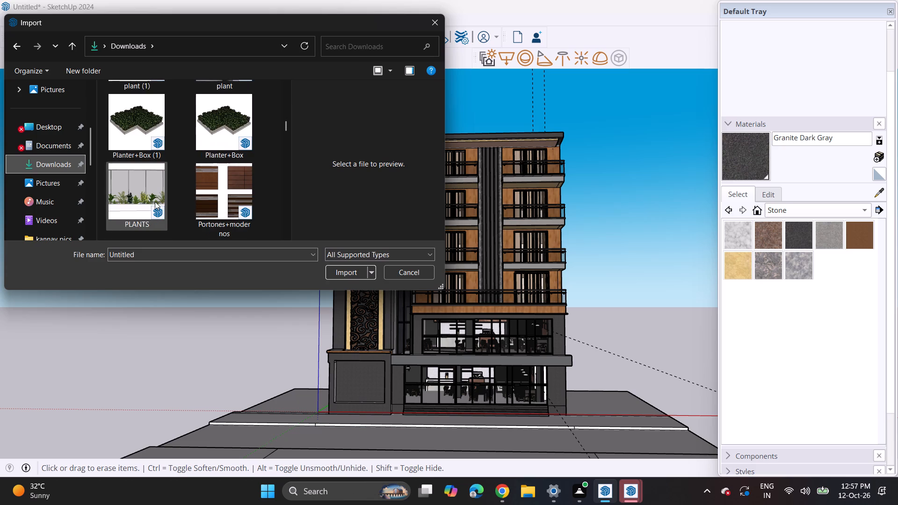
scroll(159, 182, down, 1)
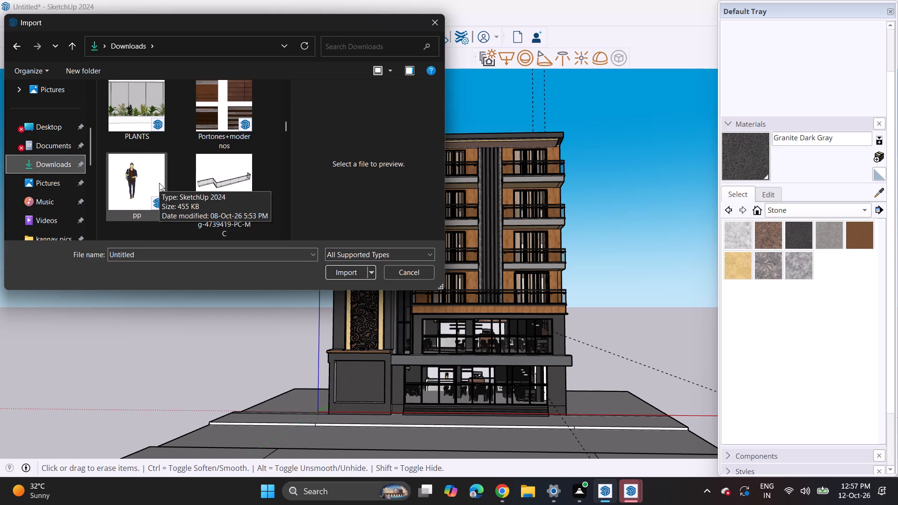
scroll(159, 183, up, 2)
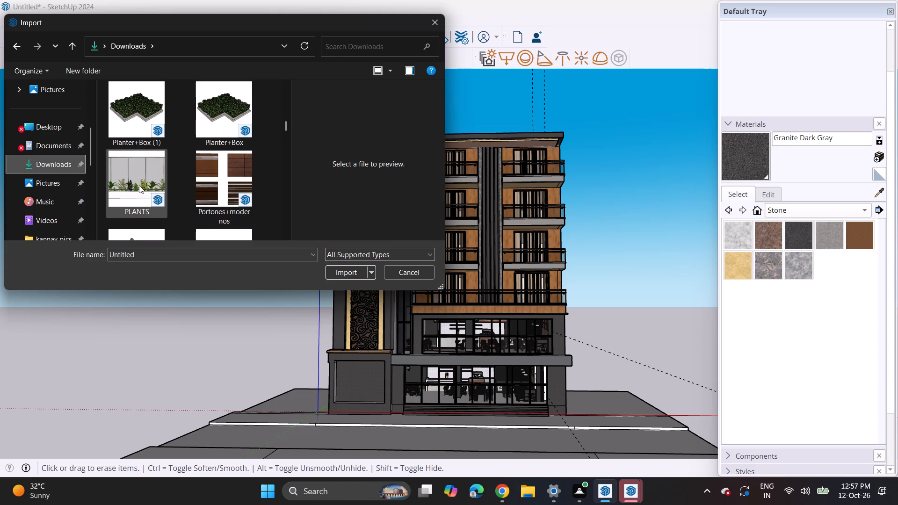
click(139, 185)
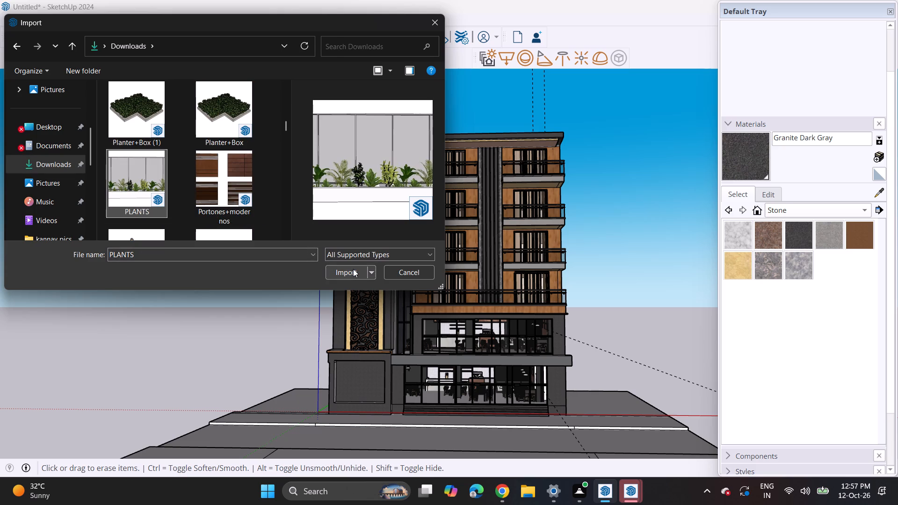
scroll(248, 189, down, 7)
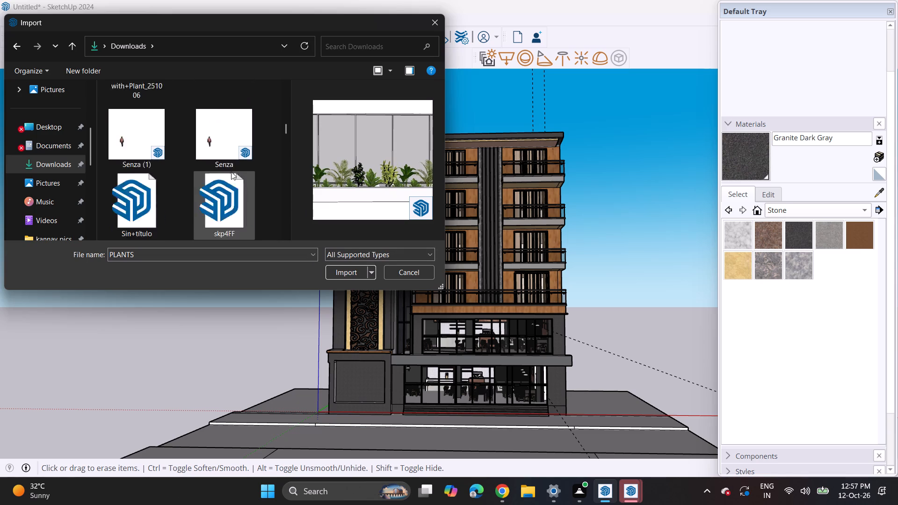
scroll(231, 172, down, 3)
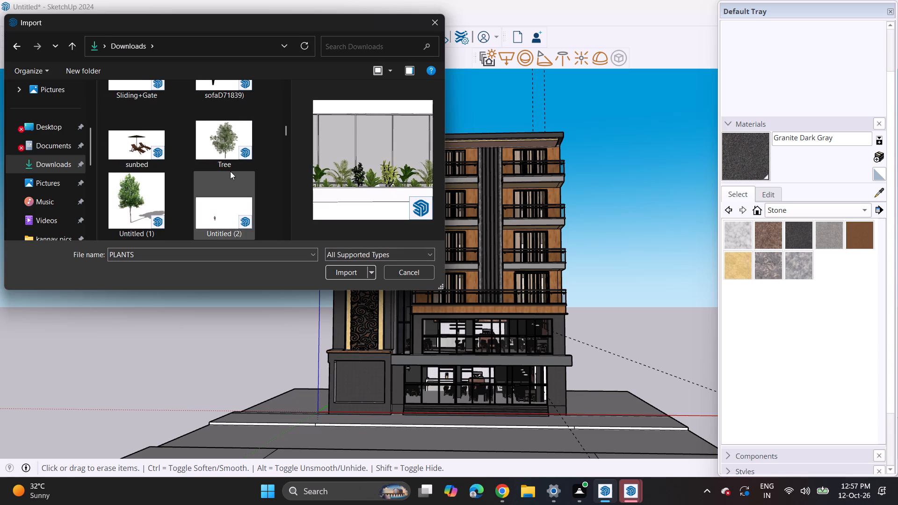
scroll(230, 178, down, 5)
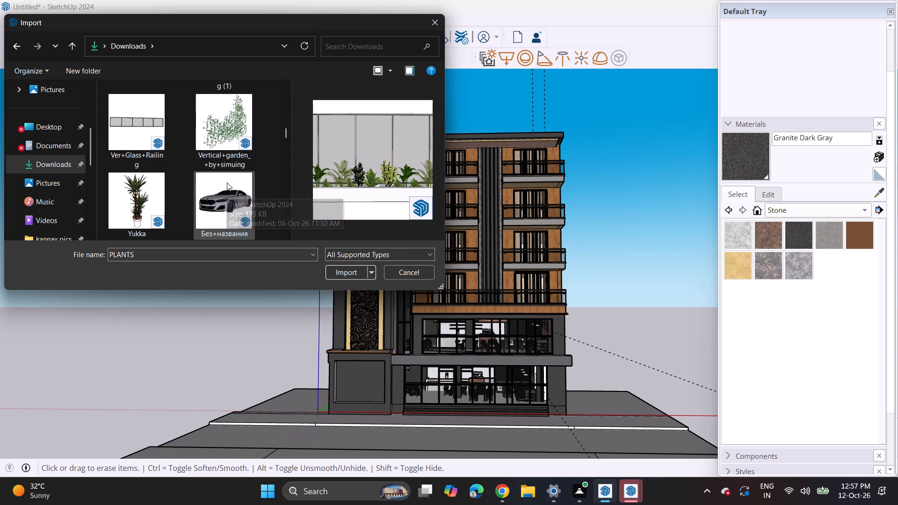
Import the road model Untitled (5) and place it beside the building on the patterned tower's side.
scroll(227, 181, up, 2)
click(150, 108)
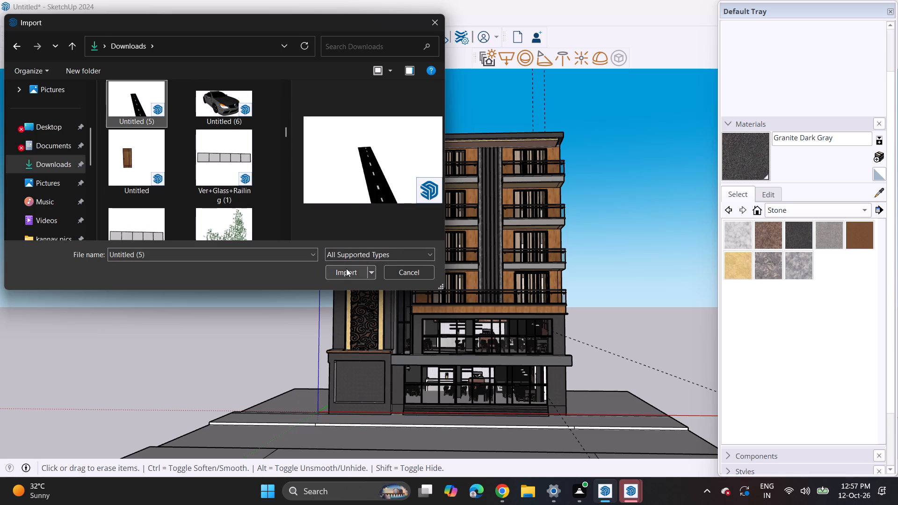
click(346, 268)
click(564, 269)
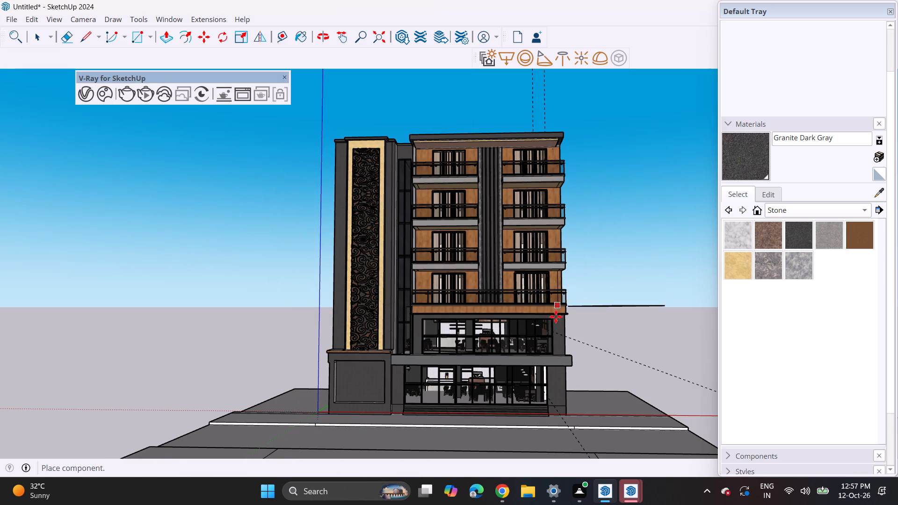
click(193, 400)
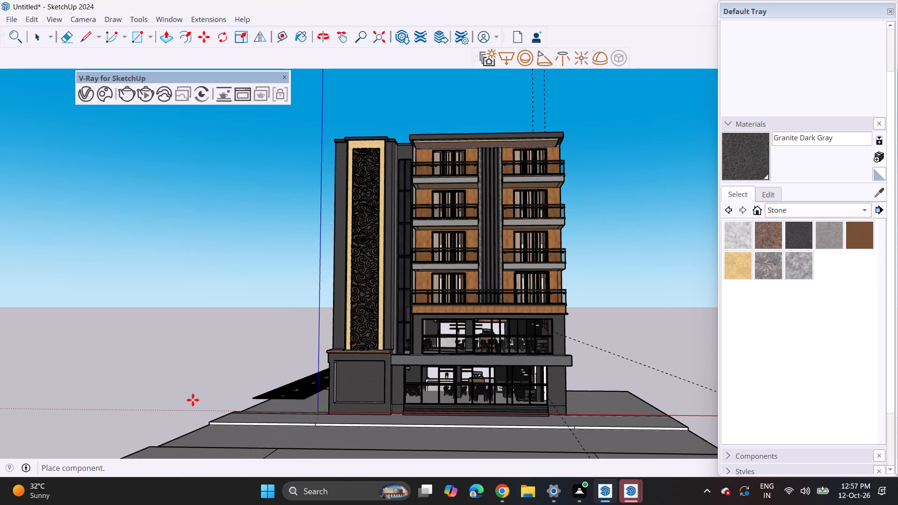
Rotate the imported road about a quarter turn on the ground plane so it runs parallel to the building's front.
scroll(261, 405, down, 4)
middle_drag(218, 334, 262, 504)
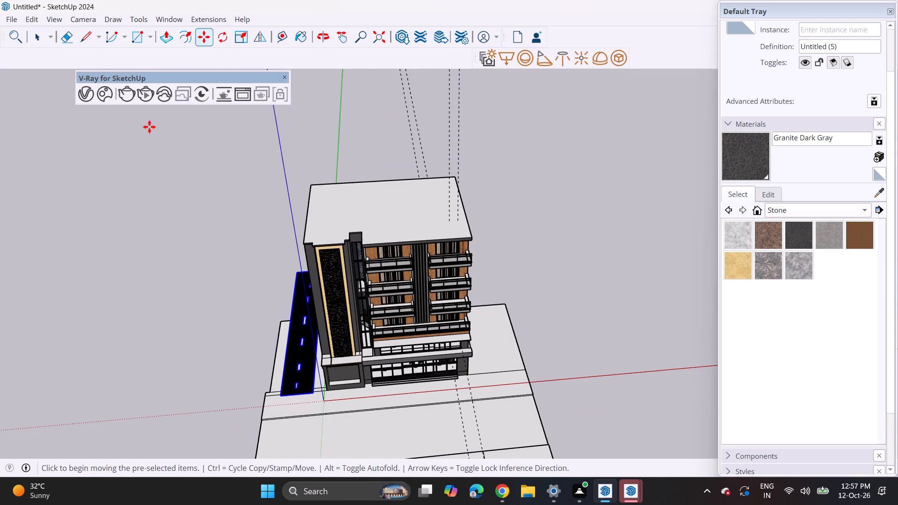
click(214, 36)
click(220, 384)
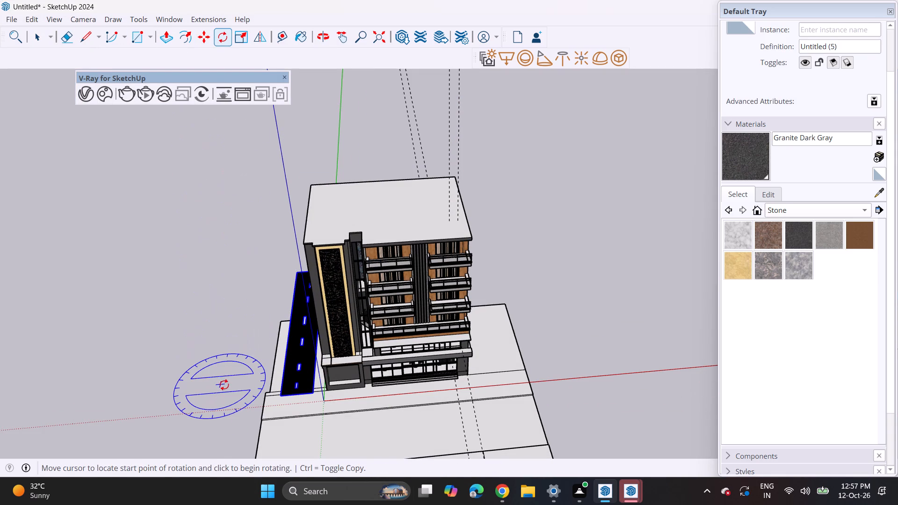
click(236, 386)
click(230, 346)
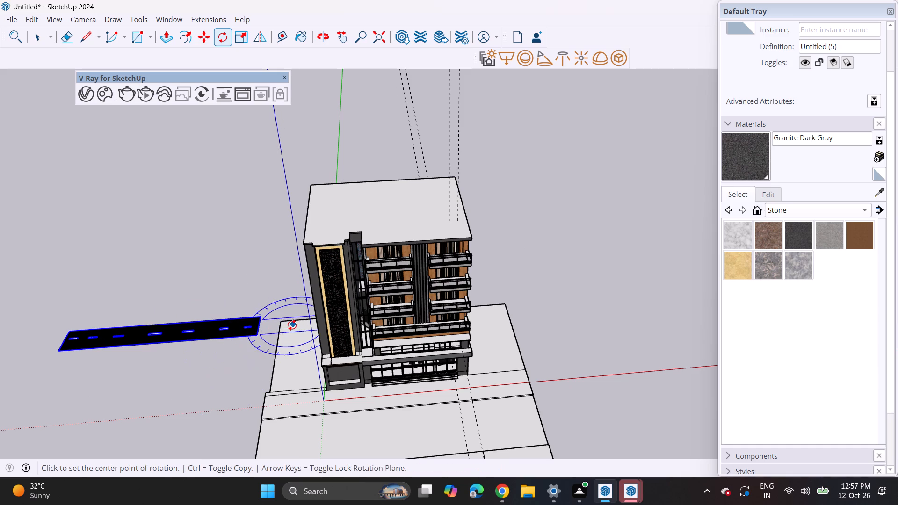
Move the imported road by its end corner to the corner where the road slab meets the front pavement, opposite the patterned tower.
key(space)
key(m)
click(266, 316)
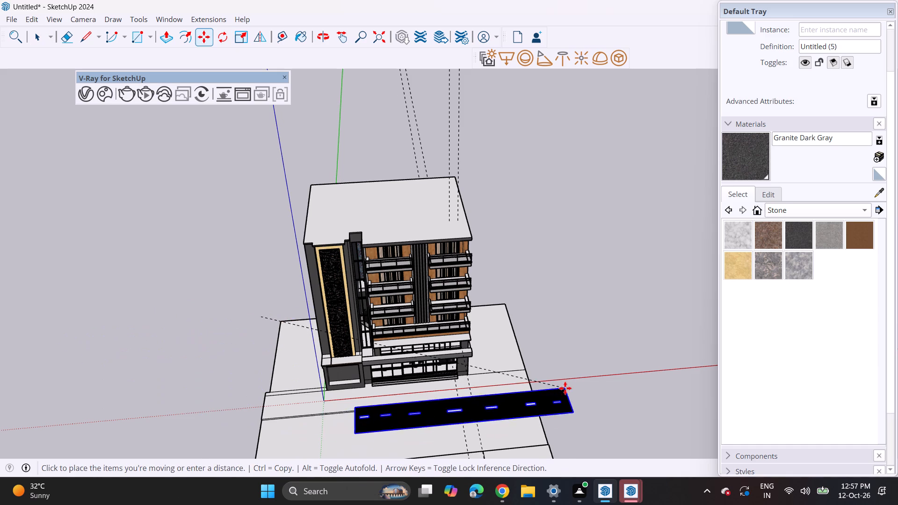
middle_drag(565, 388, 186, 224)
scroll(326, 419, up, 3)
scroll(389, 414, up, 9)
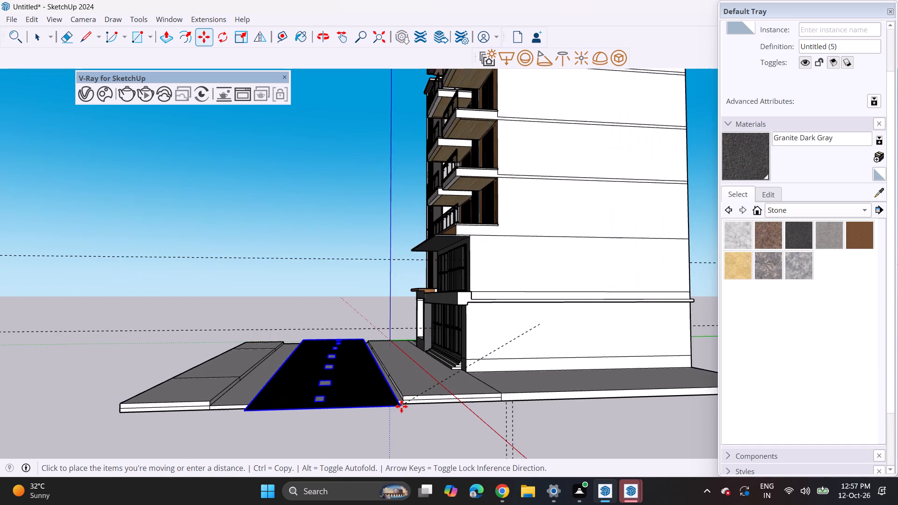
scroll(409, 400, up, 8)
middle_drag(396, 398, 369, 435)
scroll(369, 435, up, 1)
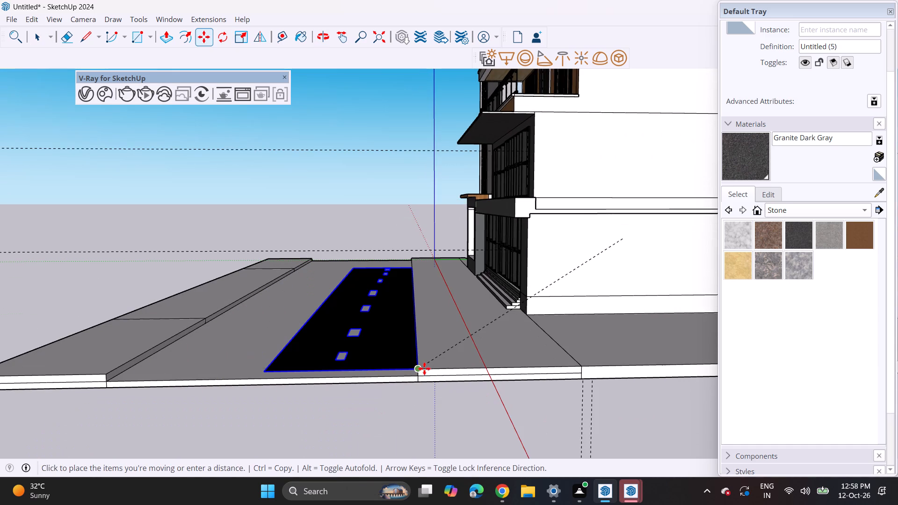
click(424, 372)
Scale the imported road uniformly to the slab's full length, then stretch its width to meet the far pavement.
middle_drag(343, 337, 695, 394)
scroll(479, 315, down, 3)
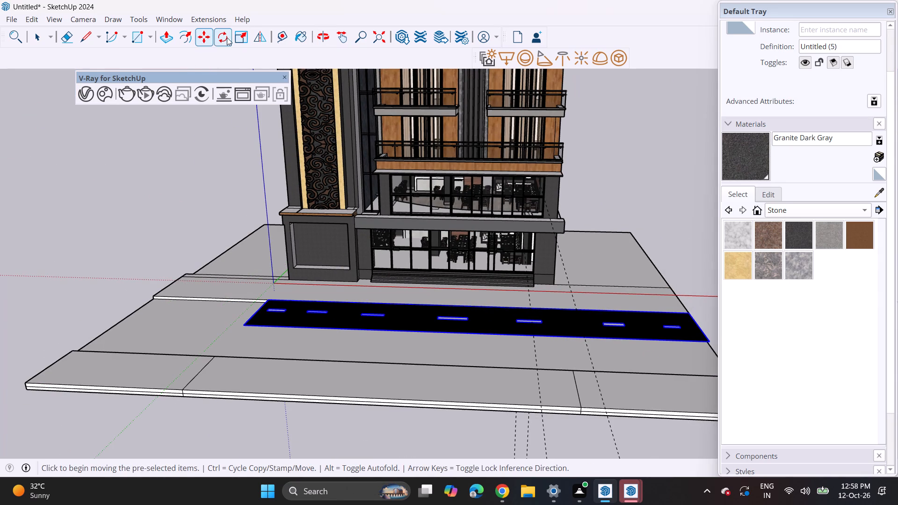
click(240, 40)
click(240, 329)
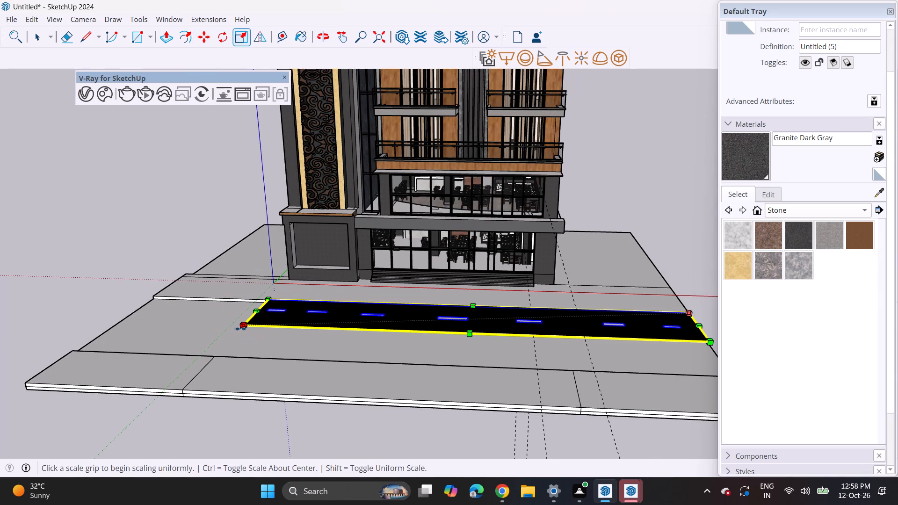
click(106, 364)
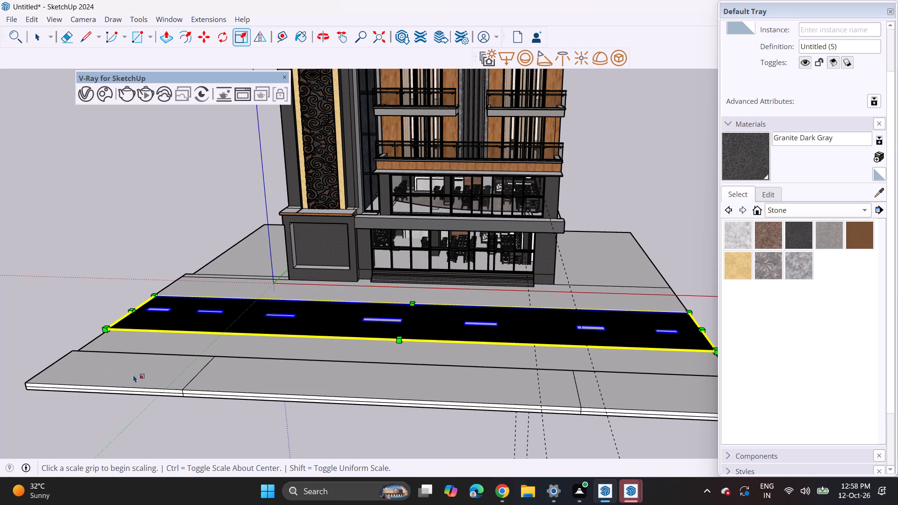
click(396, 341)
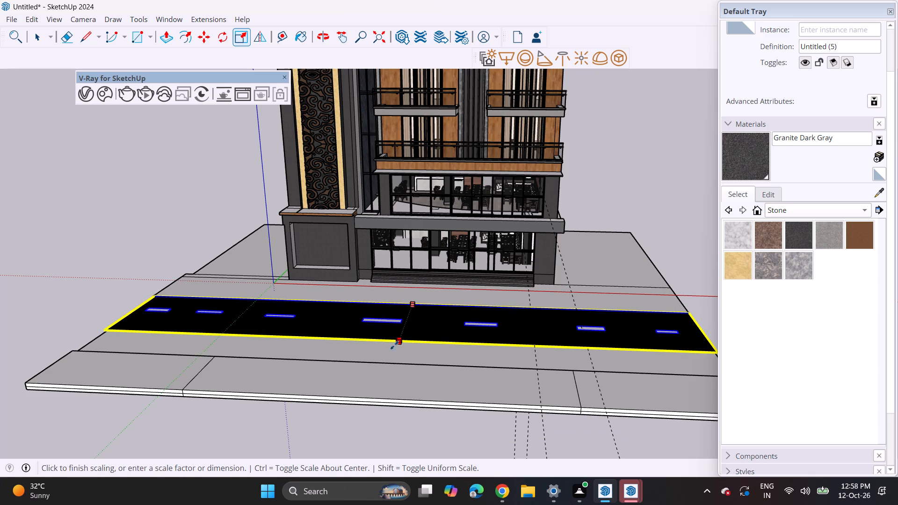
click(385, 362)
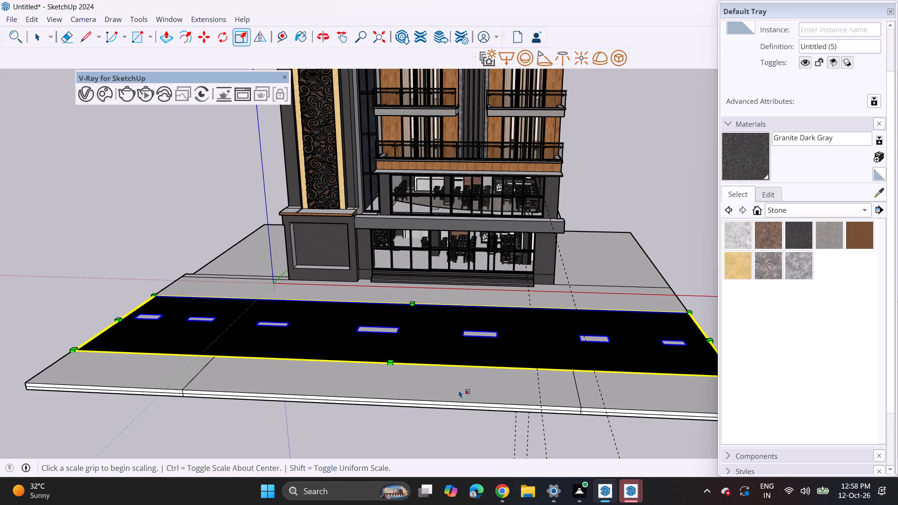
key(space)
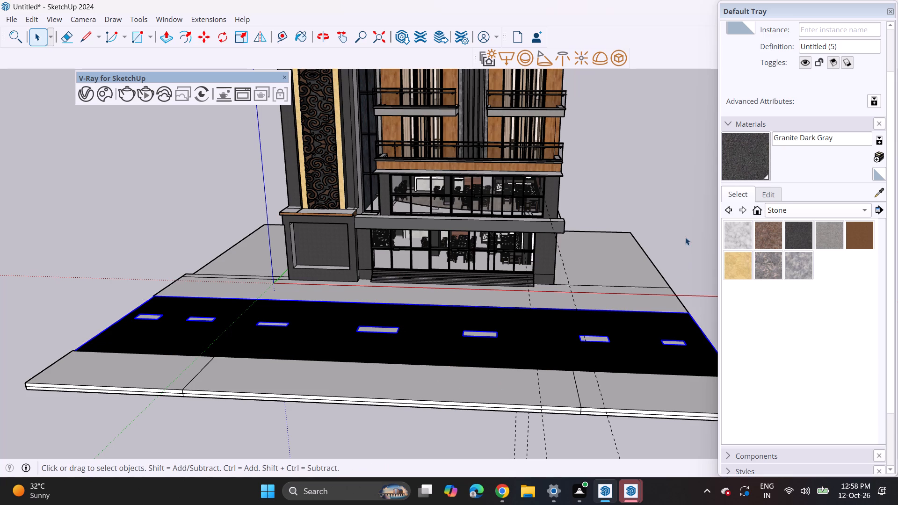
click(685, 237)
Paint the ground around the building, the front pavement and all three sections of the far pavement with Tile Grey.
middle_drag(507, 369, 511, 321)
click(802, 209)
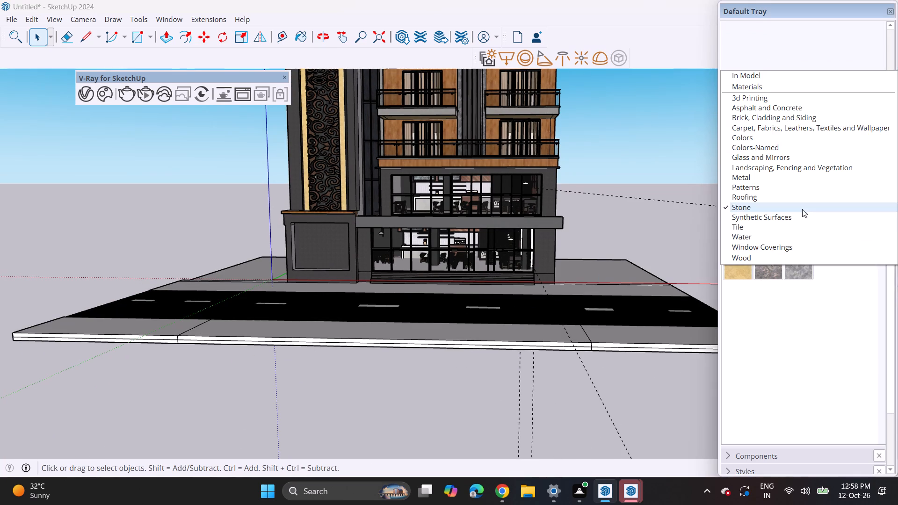
click(769, 231)
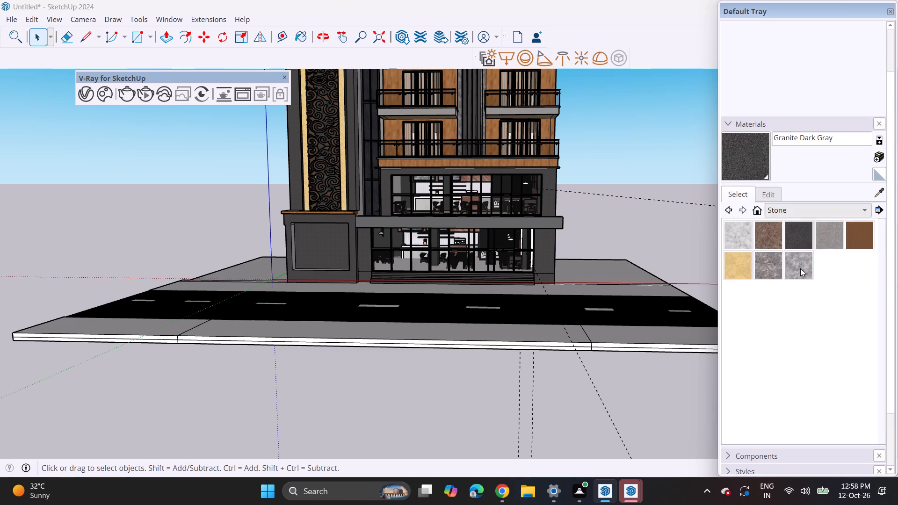
click(830, 392)
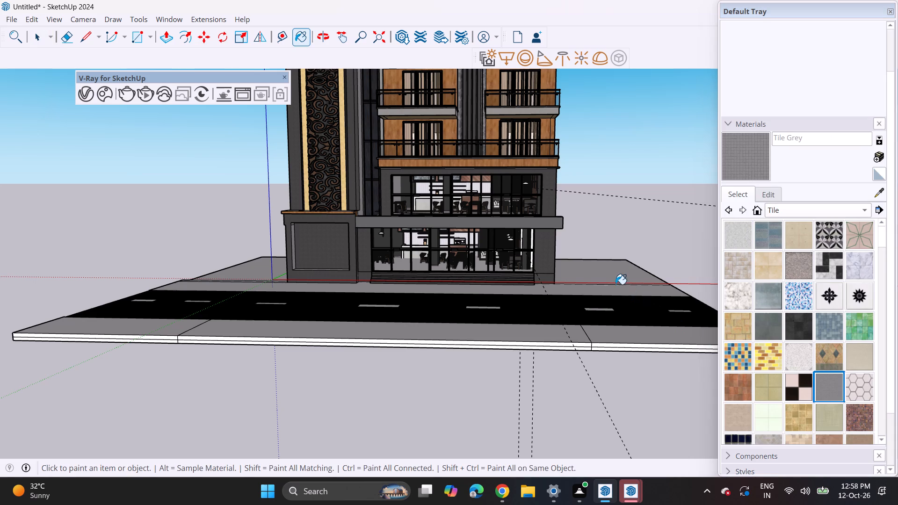
click(616, 284)
click(518, 293)
click(584, 271)
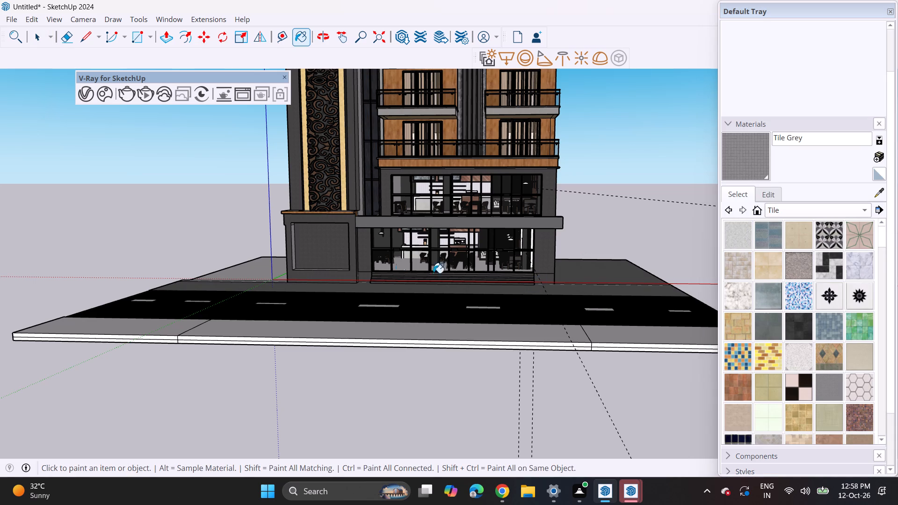
click(271, 267)
click(291, 330)
click(194, 321)
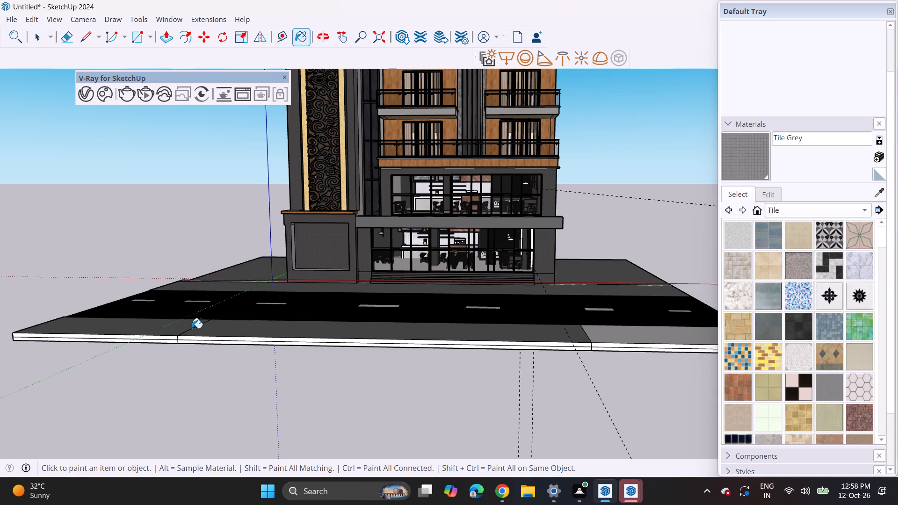
click(627, 336)
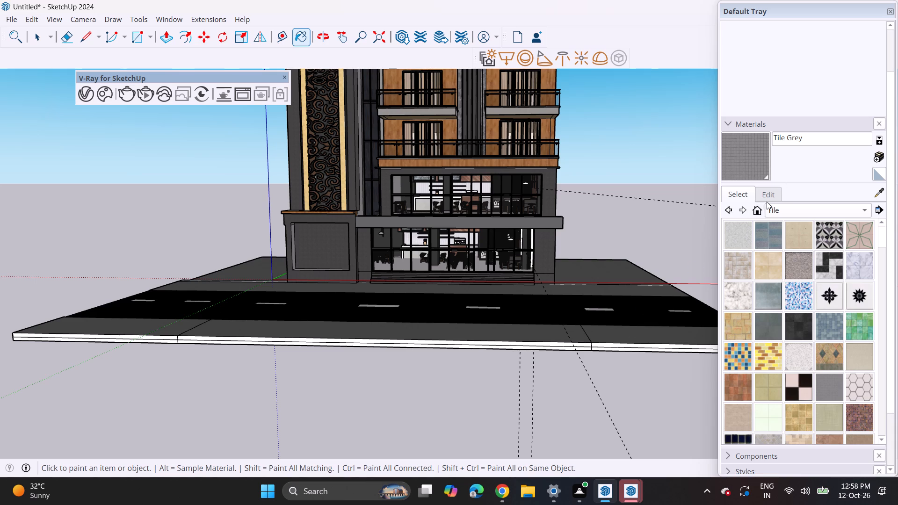
Erase the two seam lines dividing the top face of the far pavement.
click(769, 191)
click(65, 43)
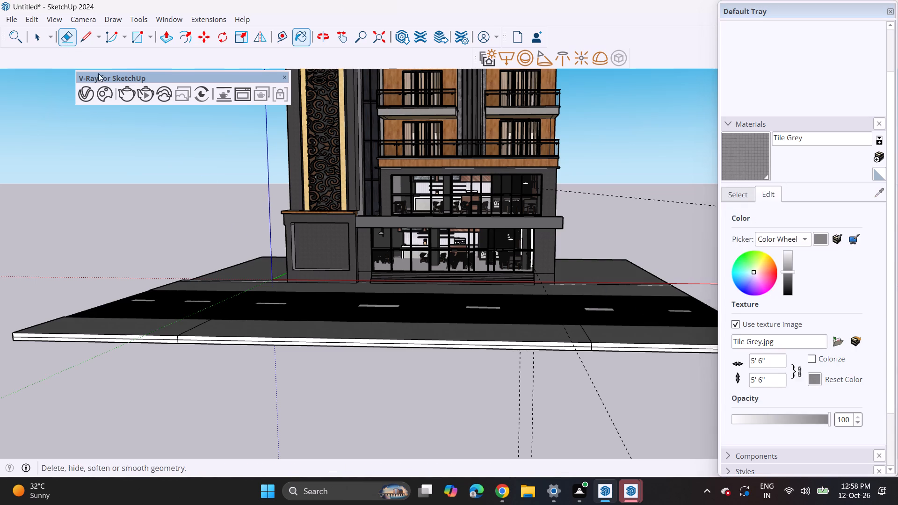
drag(188, 325, 203, 328)
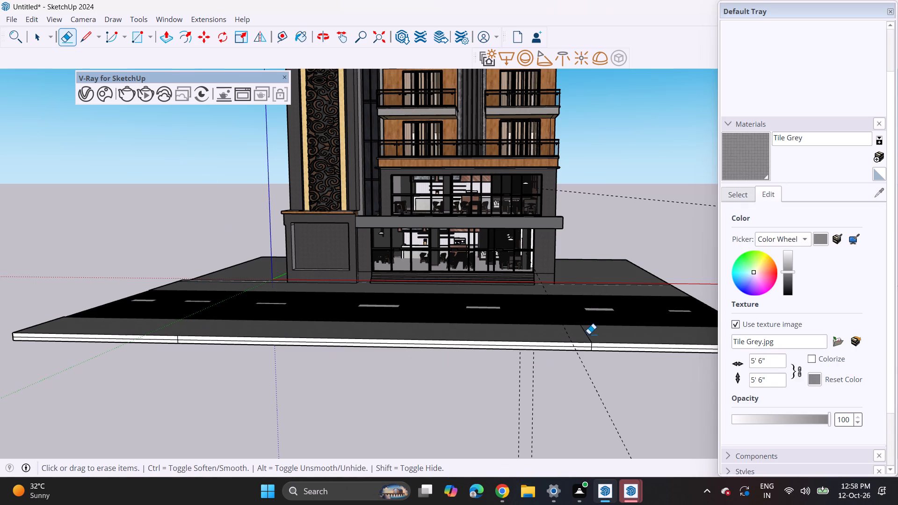
drag(590, 333, 575, 339)
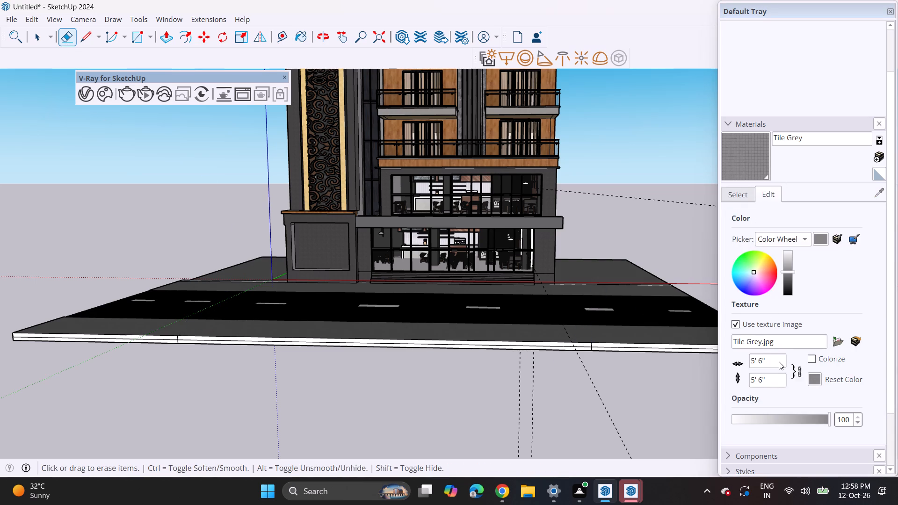
Set the Tile Grey texture size to 500 inches (41' 8").
click(779, 361)
key(BackSpace)
key(BackSpace)
key(BackSpace)
key(BackSpace)
key(BackSpace)
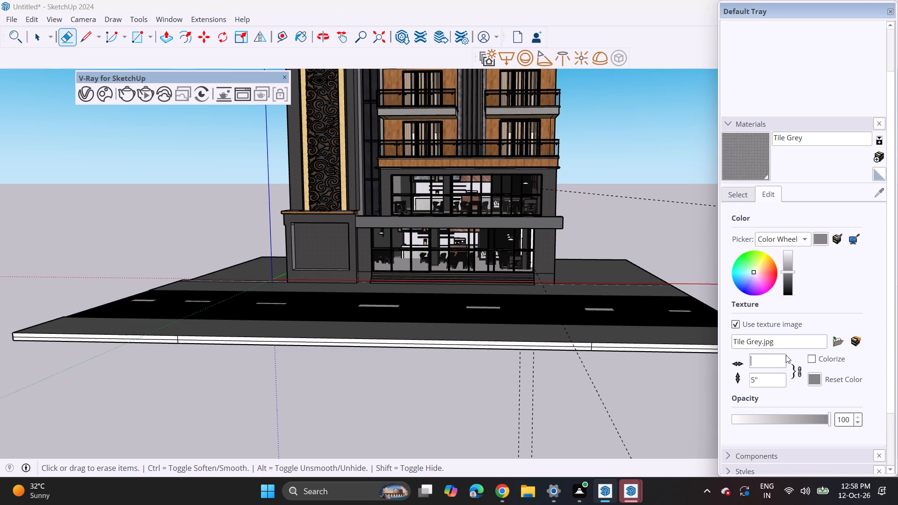
text(200)
key(BackSpace)
key(BackSpace)
key(BackSpace)
key(BackSpace)
text(500)
Lighten the Tile Grey material by raising its colour brightness to the maximum.
scroll(492, 302, down, 3)
shift+middle_drag(494, 256, 506, 362)
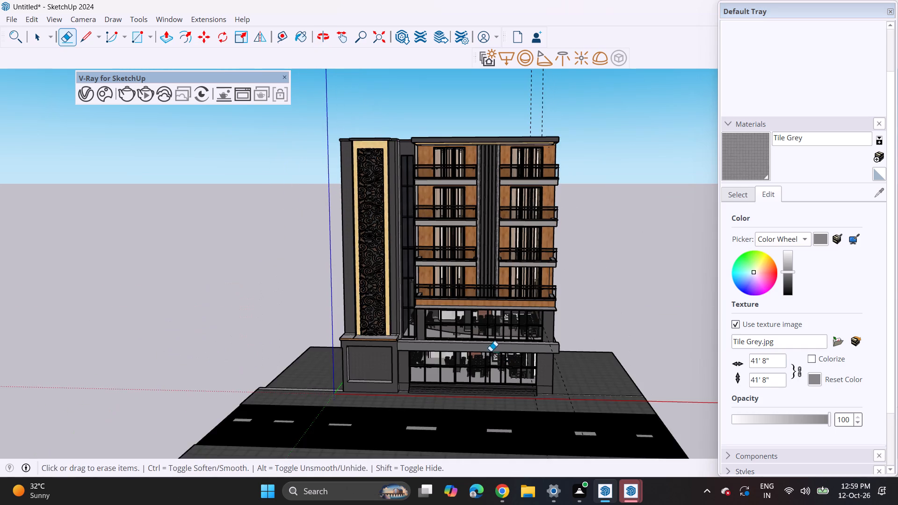
scroll(489, 355, up, 3)
middle_drag(487, 388, 502, 323)
scroll(488, 389, up, 1)
scroll(500, 336, up, 2)
shift+middle_drag(496, 333, 529, 302)
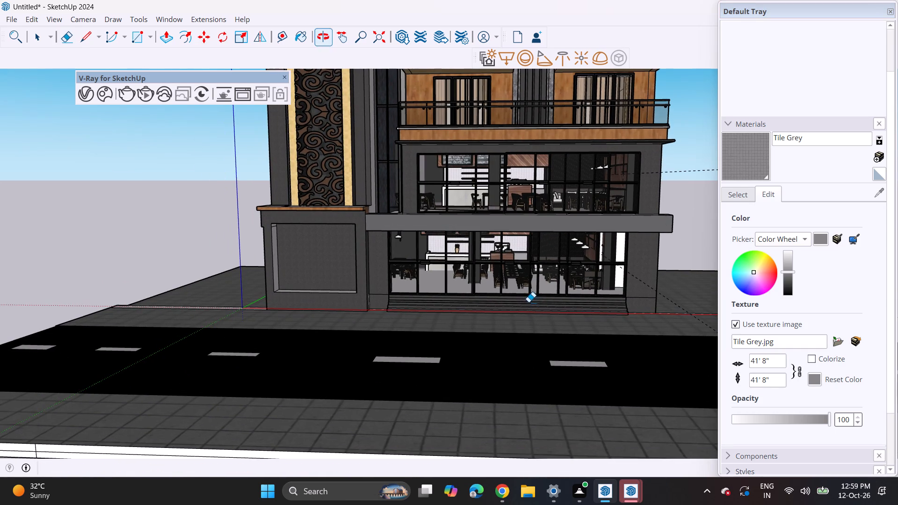
click(786, 266)
click(786, 266)
click(785, 260)
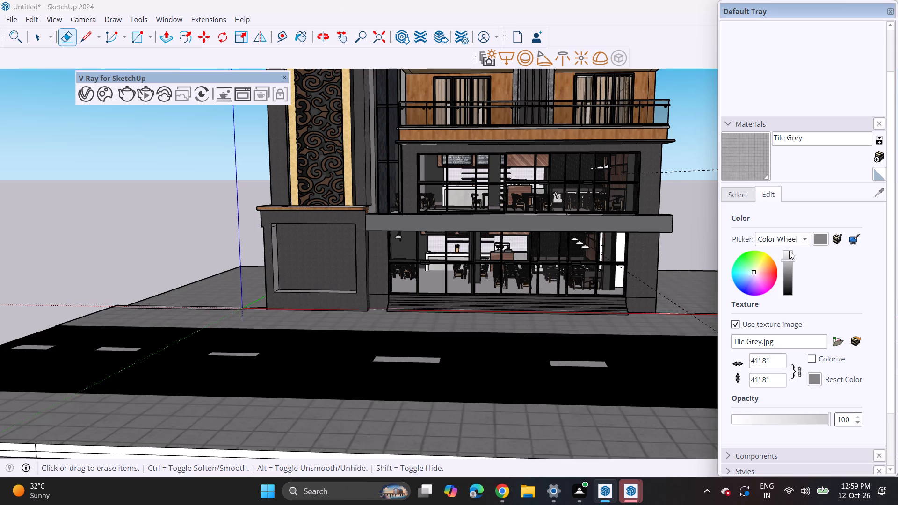
click(789, 251)
Lower the imported road by its end corner to partway down the front pavement's edge, exposing the kerb face.
shift+middle_drag(520, 346, 494, 354)
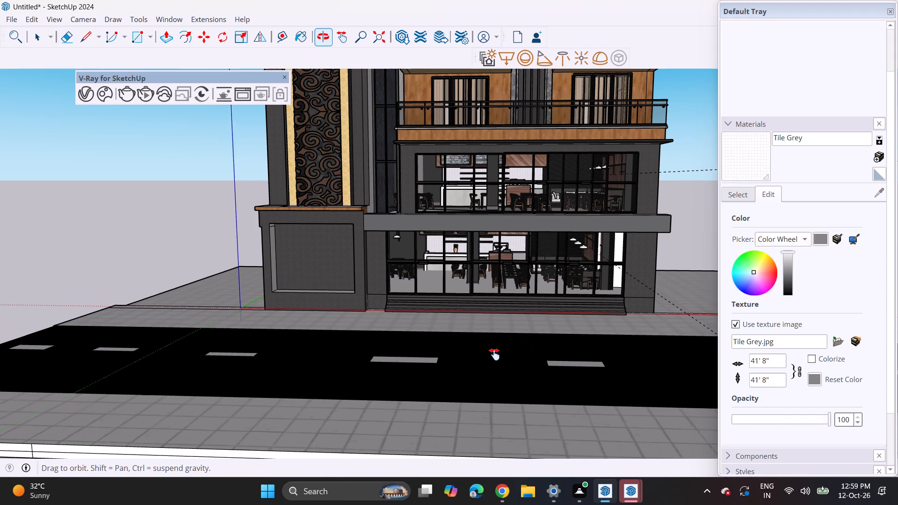
shift+middle_drag(494, 354, 457, 346)
middle_drag(529, 350, 341, 332)
middle_drag(497, 391, 375, 375)
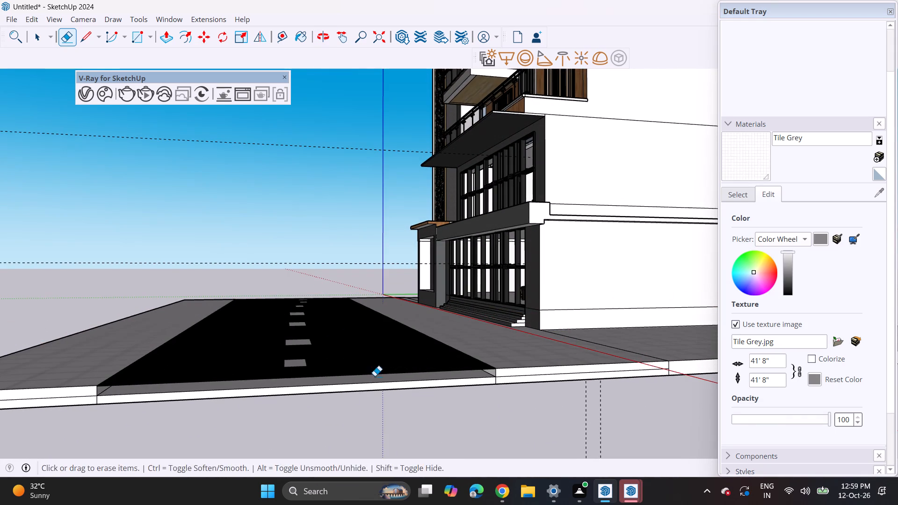
key(space)
click(390, 366)
scroll(442, 392, up, 3)
key(m)
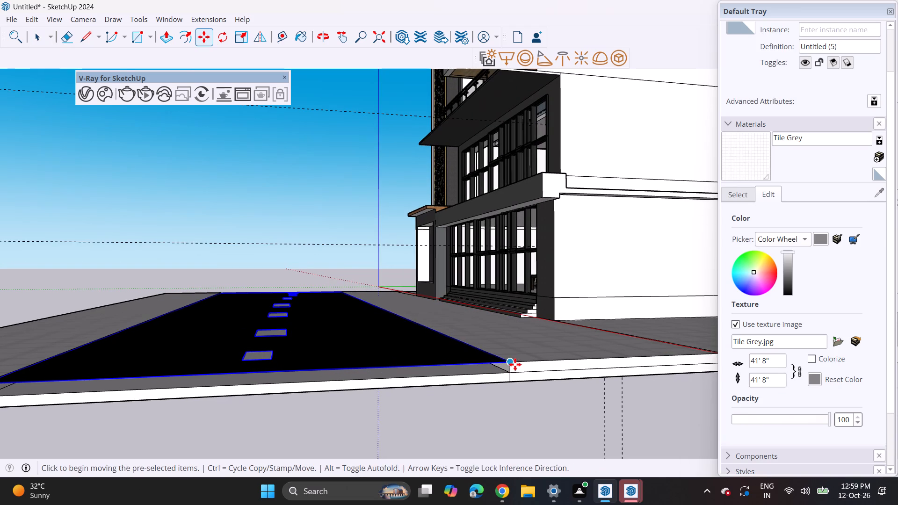
click(514, 365)
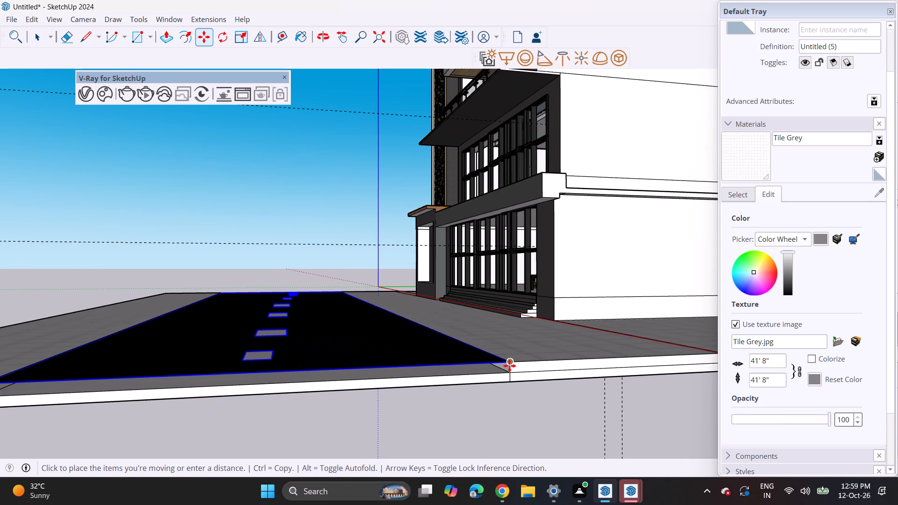
scroll(509, 369, up, 11)
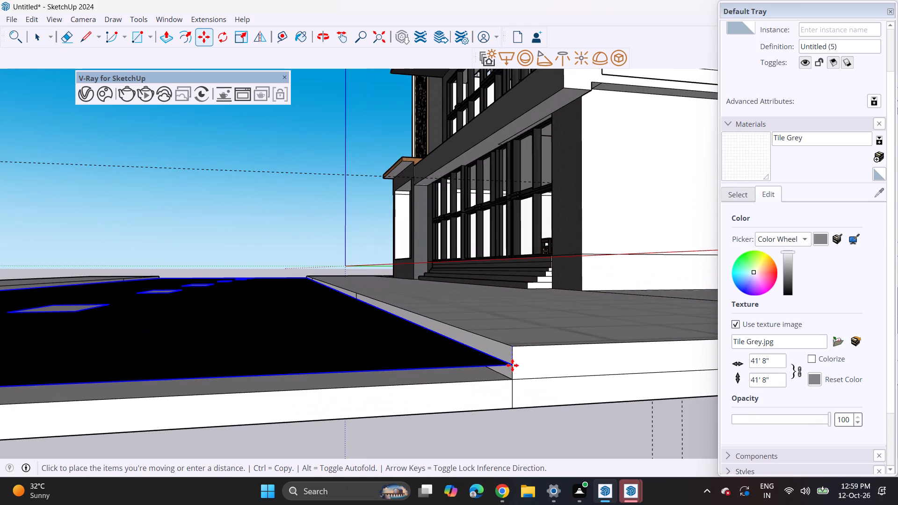
click(512, 365)
scroll(404, 332, down, 4)
middle_drag(370, 333, 659, 355)
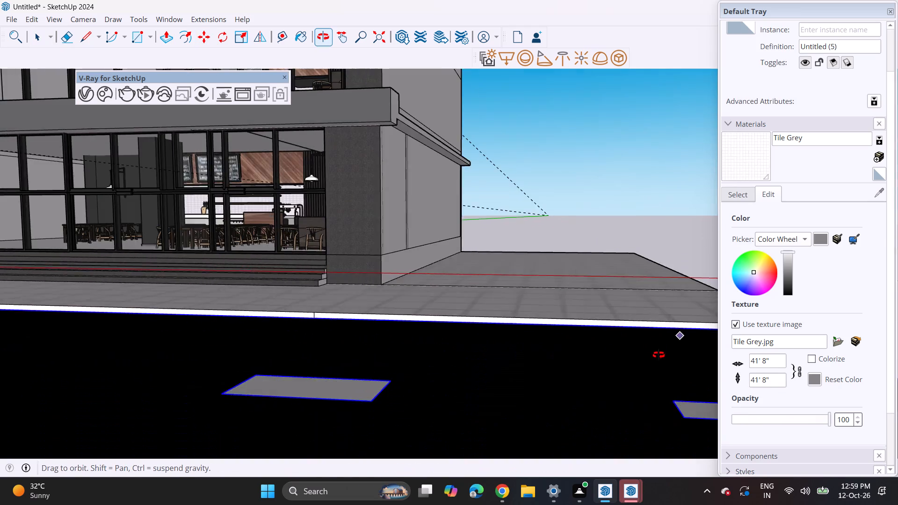
middle_drag(659, 355, 659, 351)
scroll(465, 307, down, 7)
shift+middle_drag(399, 325, 557, 344)
shift+middle_drag(425, 358, 555, 378)
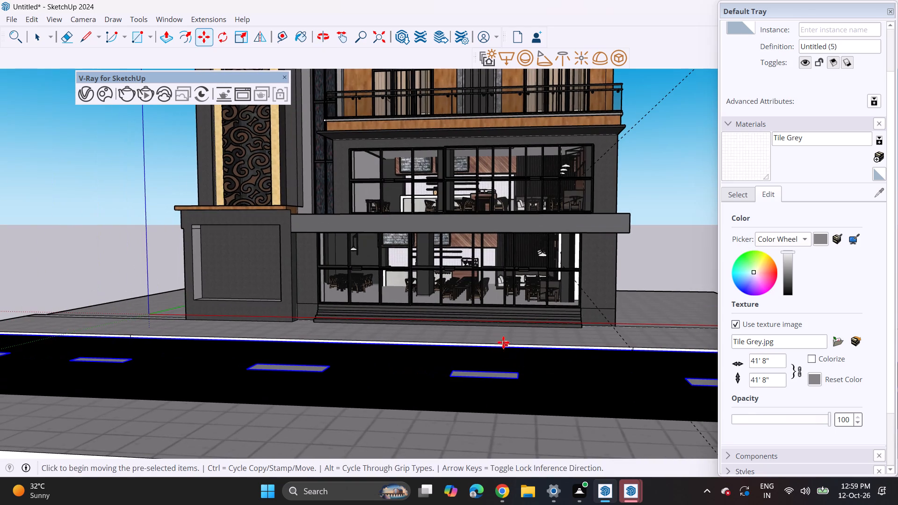
key(space)
click(641, 249)
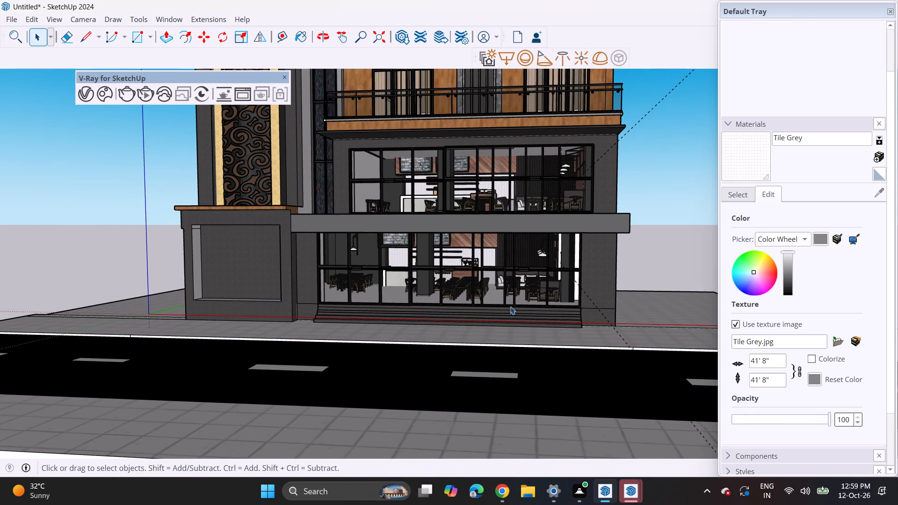
Review the whole front elevation together with the fitted road and tiled pavements.
scroll(501, 303, down, 3)
shift+middle_drag(501, 301, 521, 390)
middle_drag(483, 397, 529, 369)
scroll(521, 352, down, 3)
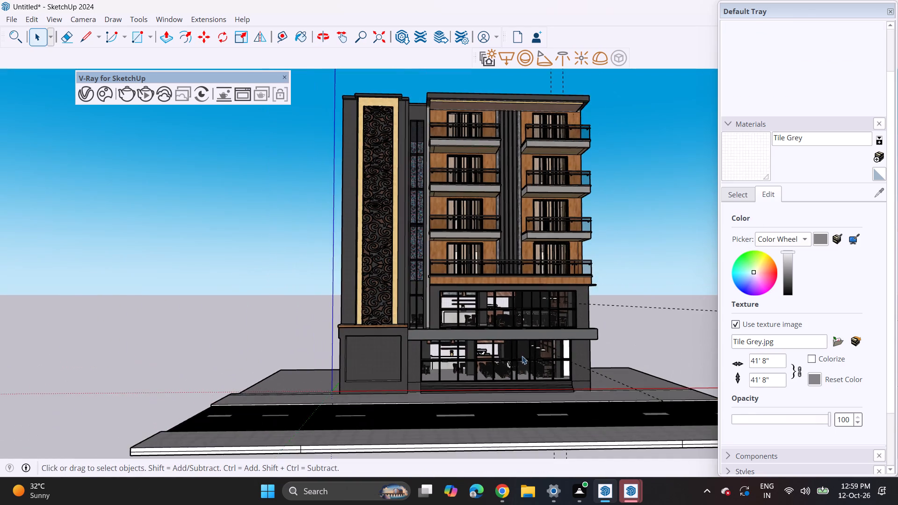
shift+middle_drag(520, 364, 478, 382)
middle_drag(534, 356, 528, 351)
shift+middle_drag(537, 353, 532, 341)
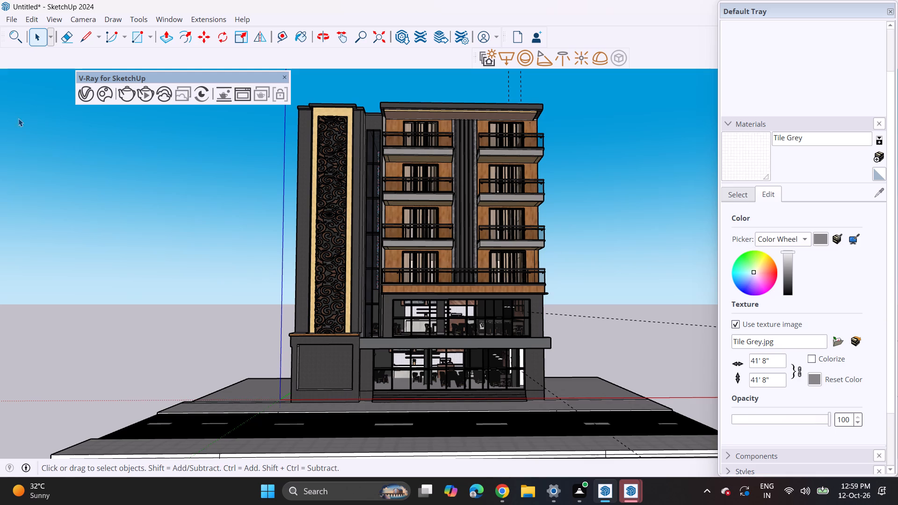
Import the PLANTS model from the Downloads folder and place it across the road's end, beyond the café frontage.
click(11, 14)
click(47, 177)
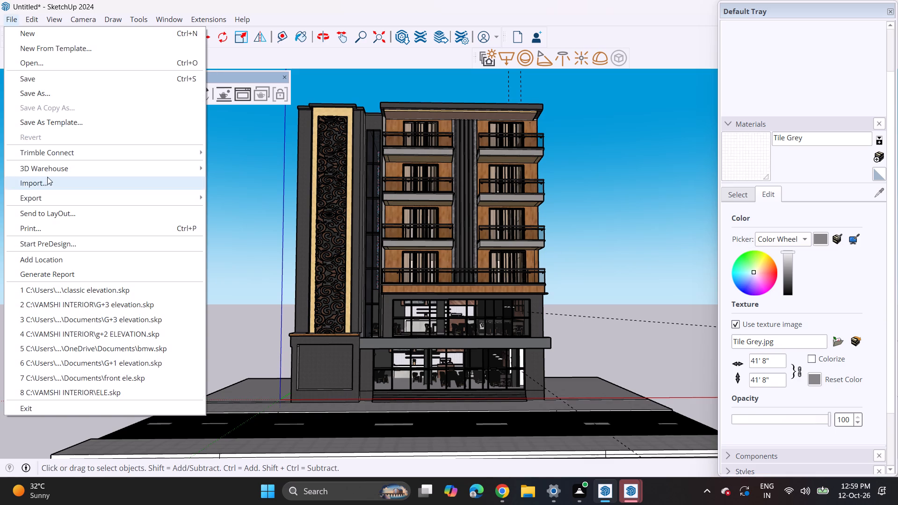
scroll(205, 177, down, 10)
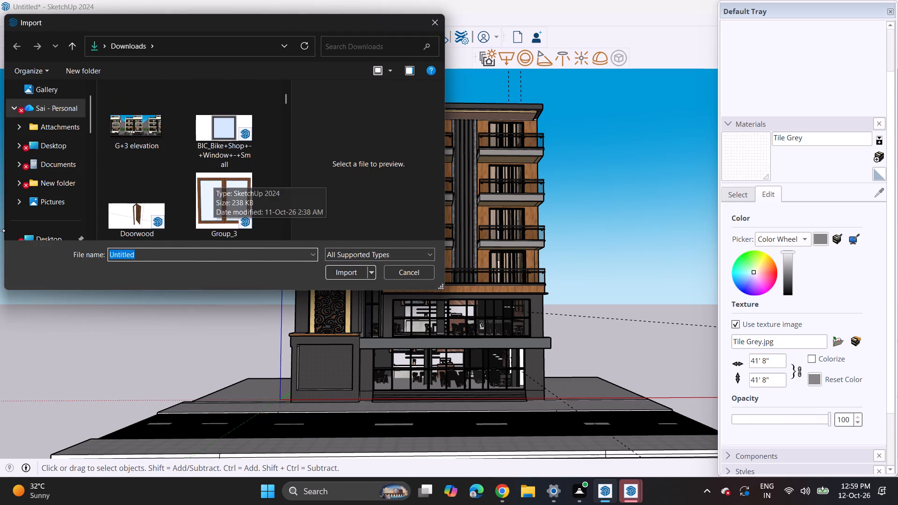
scroll(9, 198, down, 2)
click(50, 171)
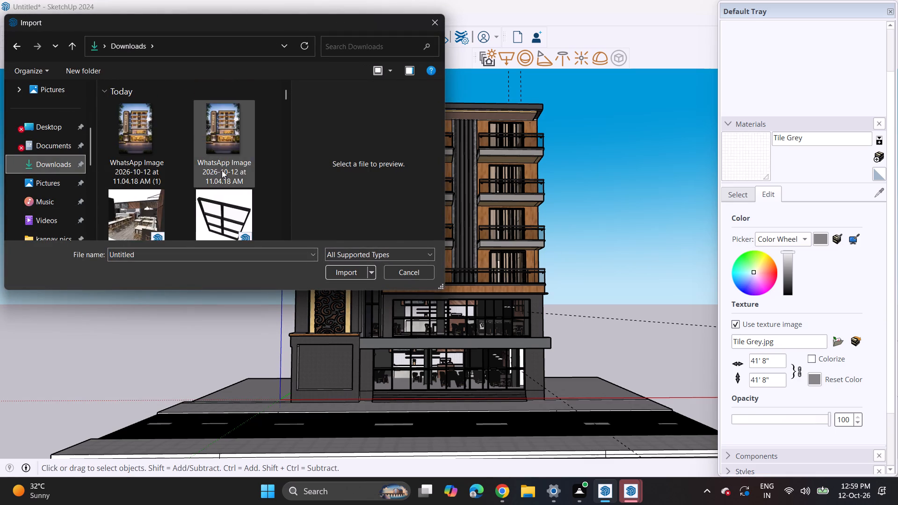
scroll(222, 171, down, 15)
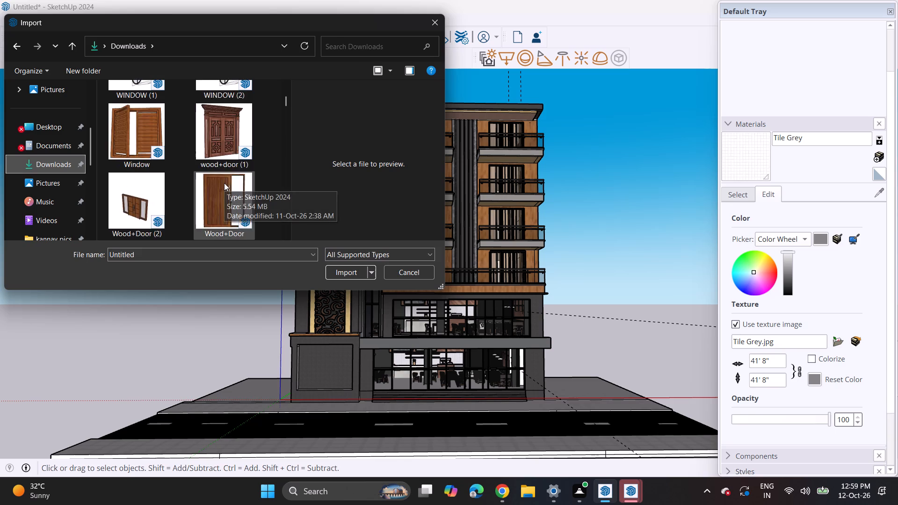
scroll(224, 183, down, 9)
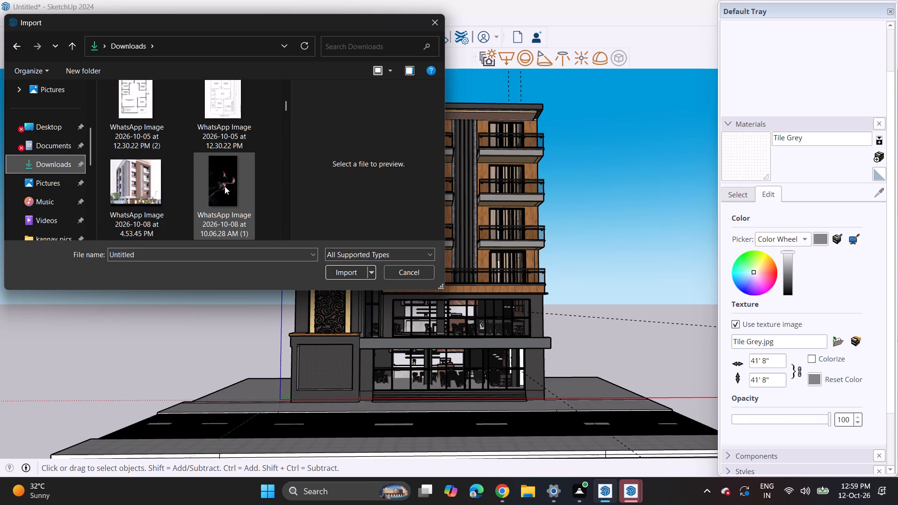
scroll(224, 186, down, 16)
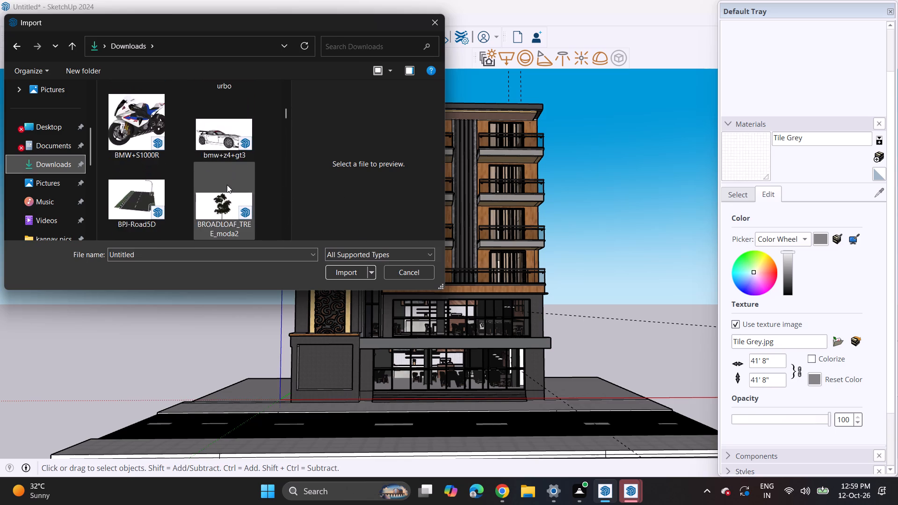
scroll(227, 185, down, 9)
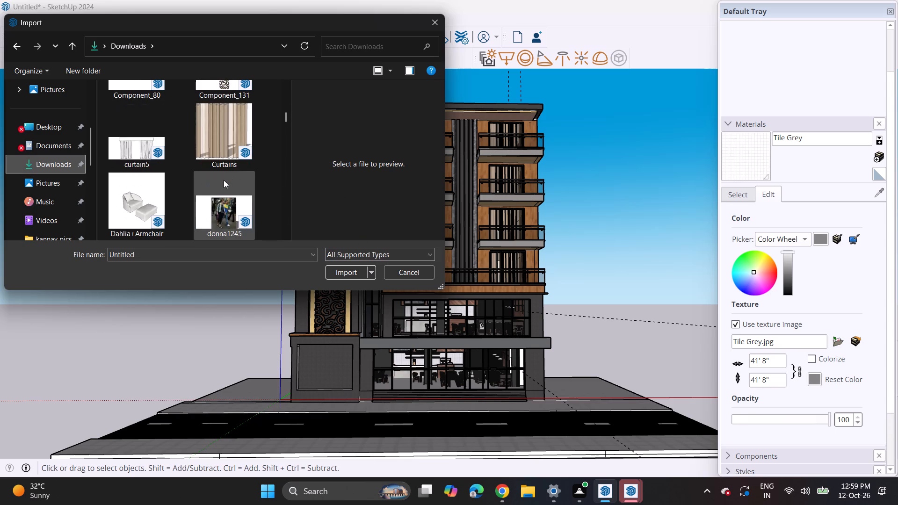
scroll(224, 180, down, 9)
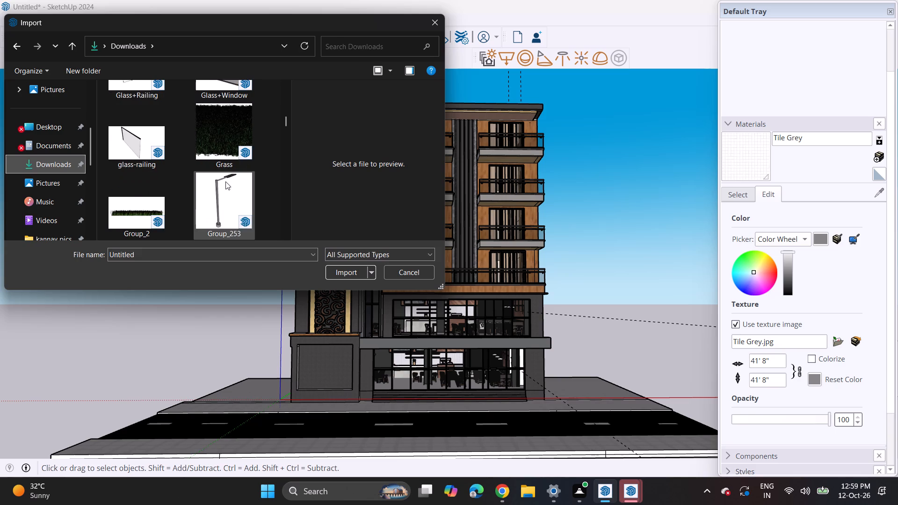
scroll(225, 181, down, 6)
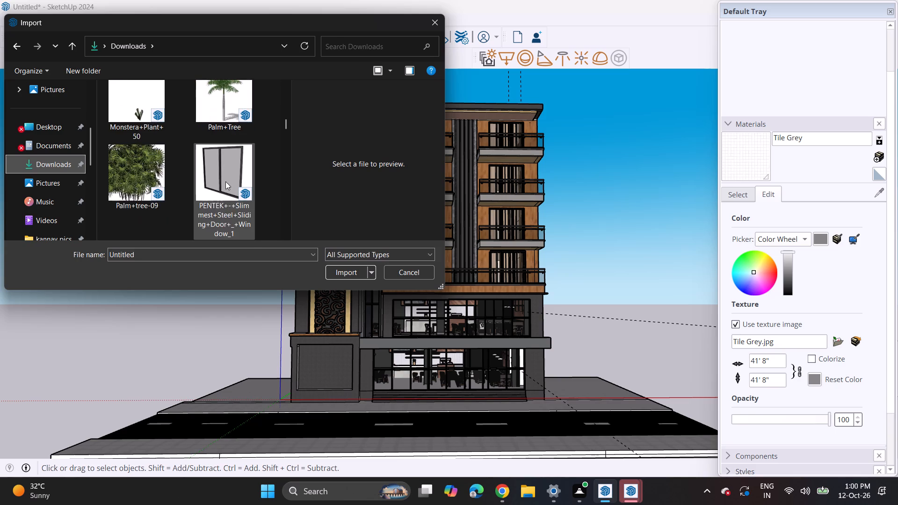
scroll(225, 181, down, 4)
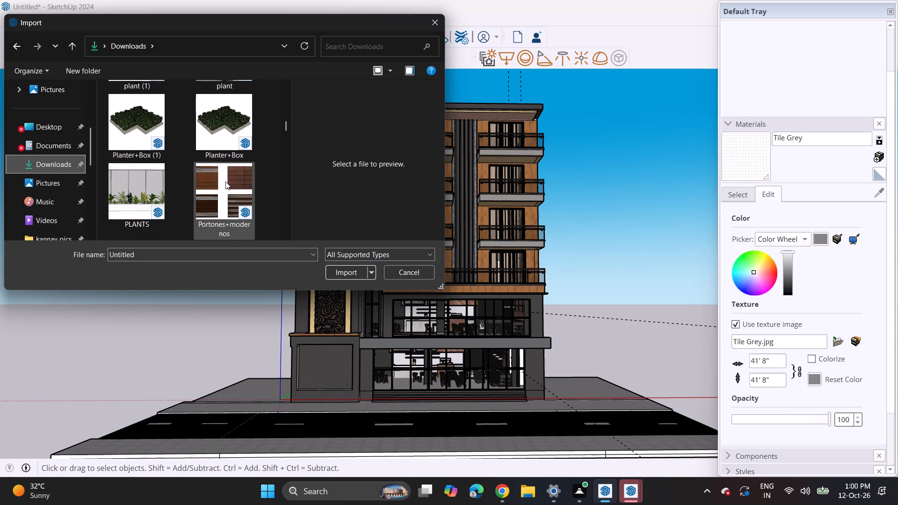
click(116, 202)
click(329, 274)
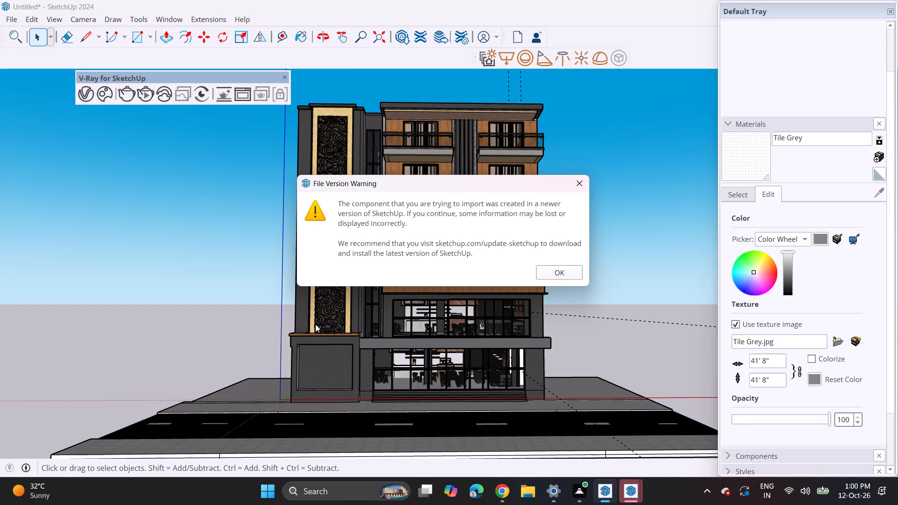
click(566, 269)
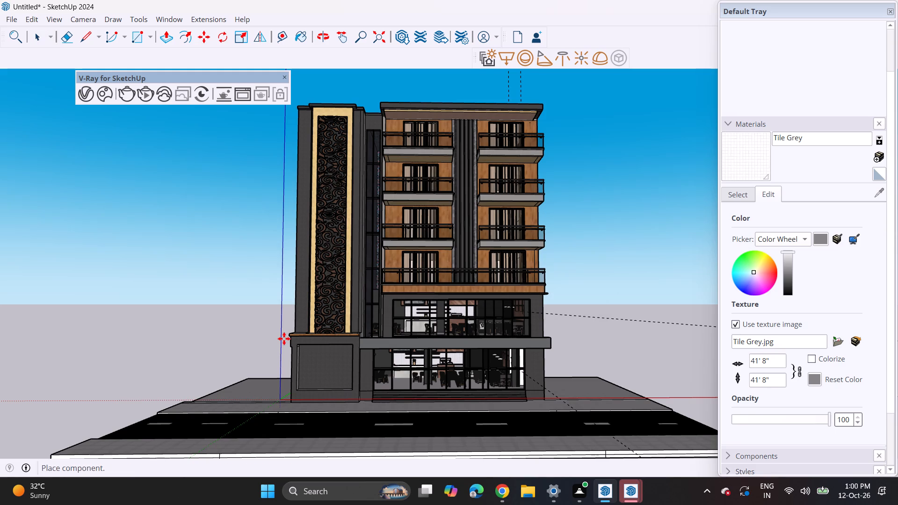
click(601, 441)
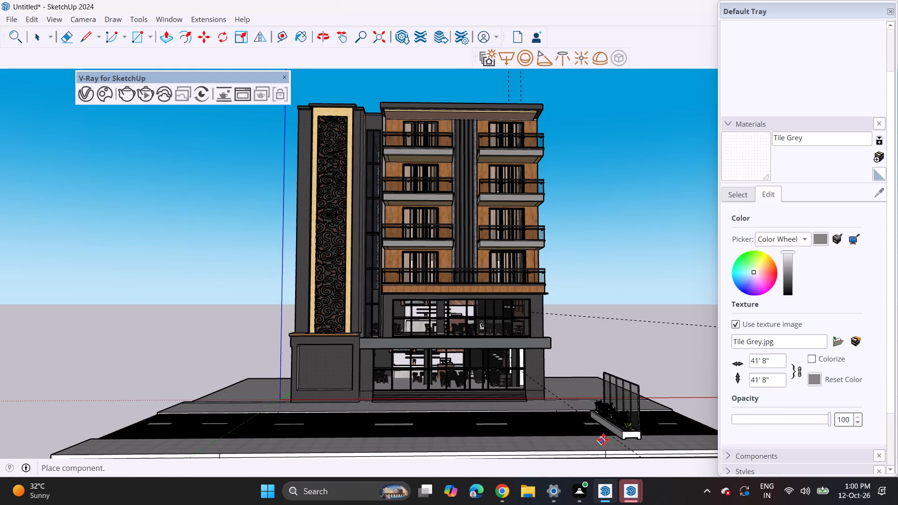
Rotate the imported planter a quarter turn on the ground plane so its length runs parallel to the building front.
scroll(602, 409, down, 11)
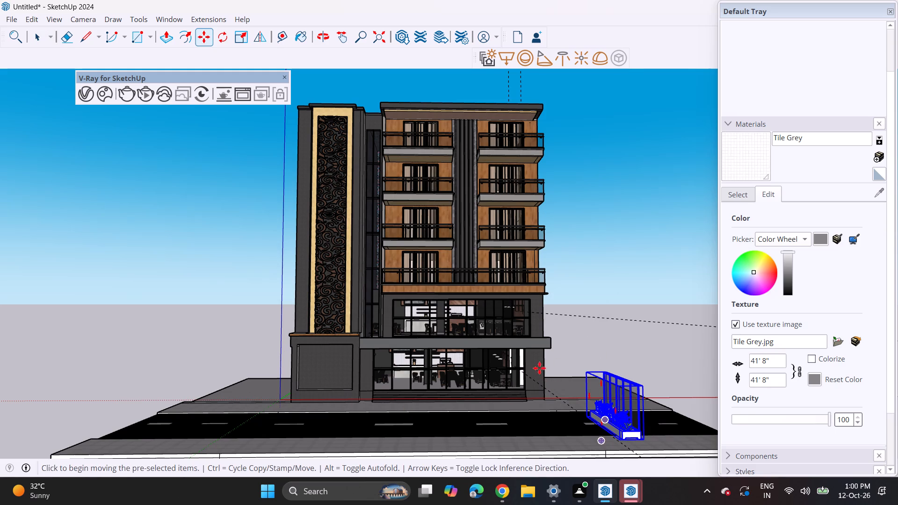
scroll(531, 372, down, 2)
middle_drag(588, 420, 586, 471)
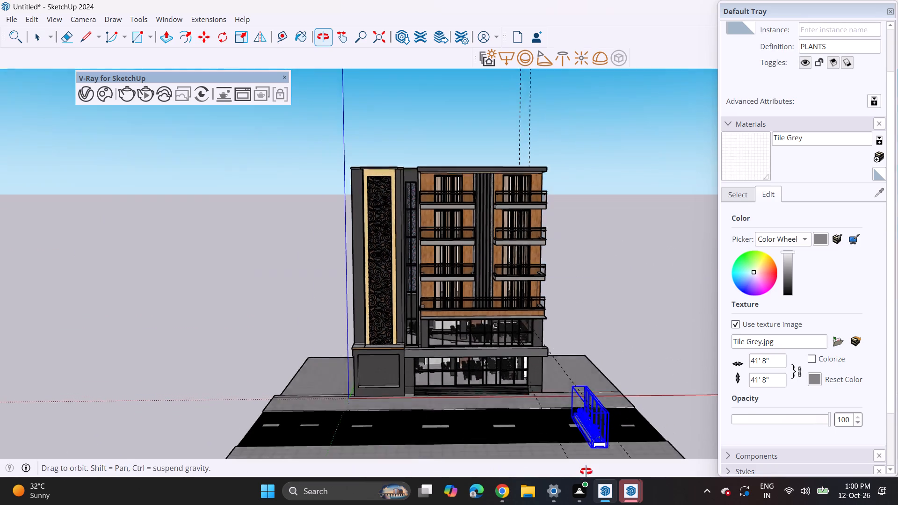
middle_drag(586, 471, 585, 481)
scroll(499, 350, down, 5)
shift+middle_drag(514, 403, 438, 315)
middle_drag(431, 319, 452, 419)
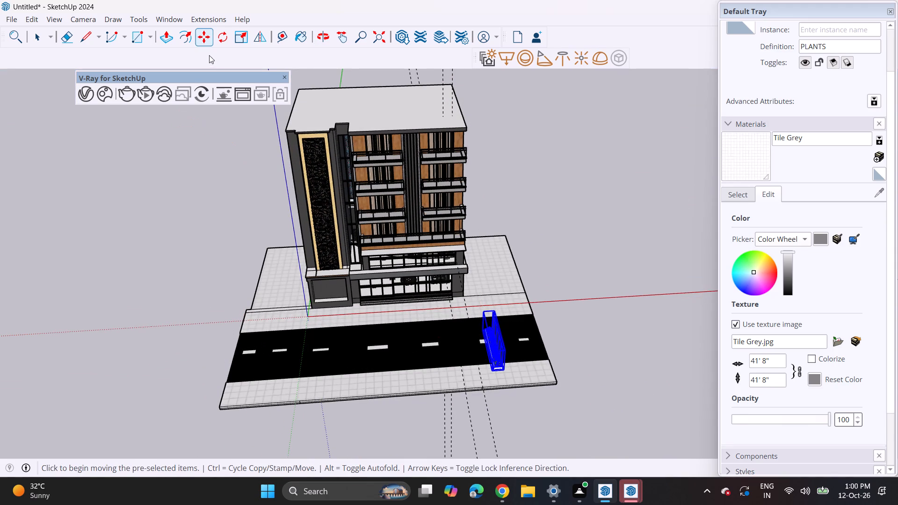
click(223, 34)
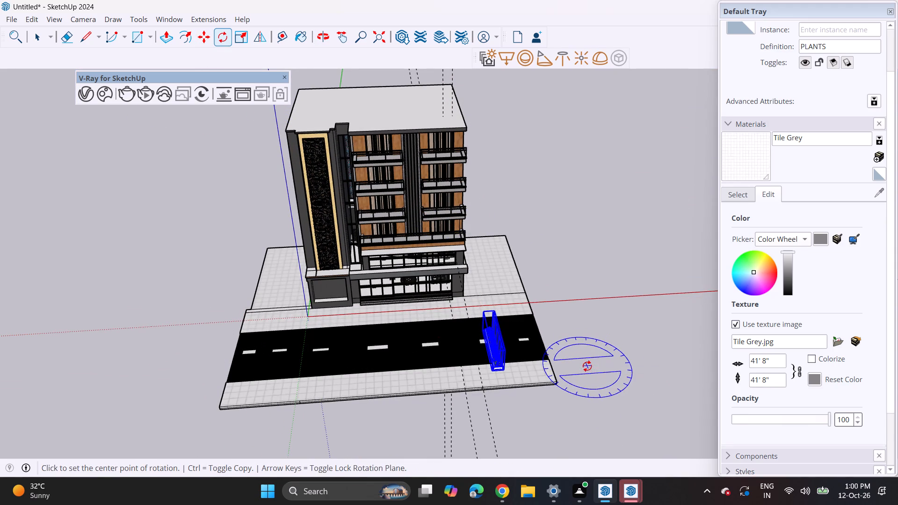
click(584, 369)
click(614, 364)
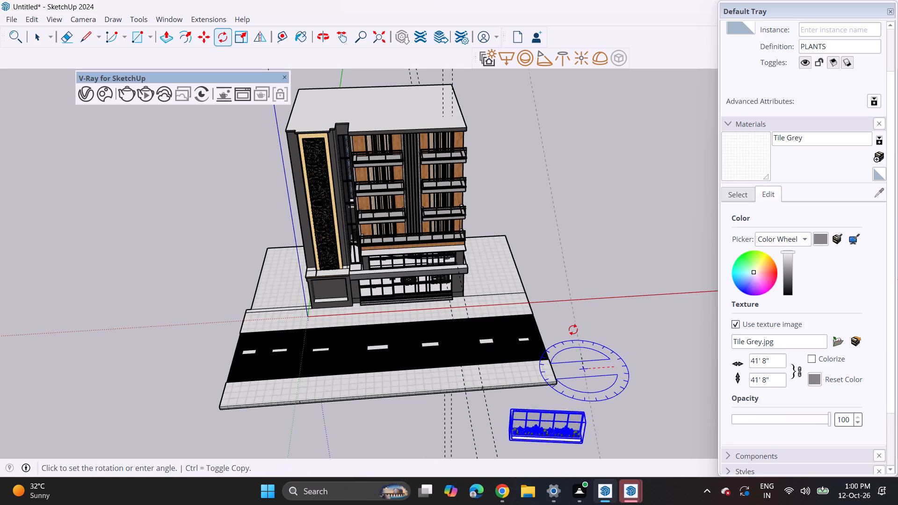
click(569, 329)
Explode the PLANTS component and delete the W1 panel frame standing behind the plants.
key(space)
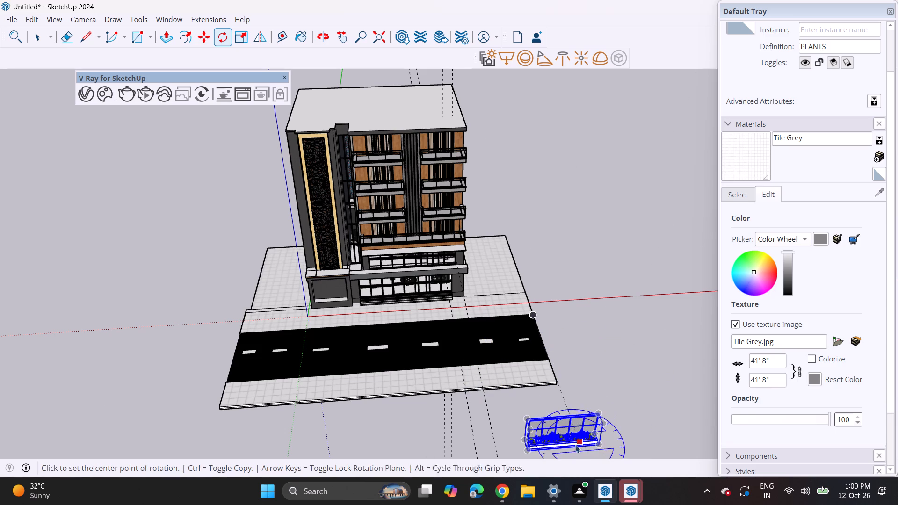
click(570, 425)
right_click(570, 425)
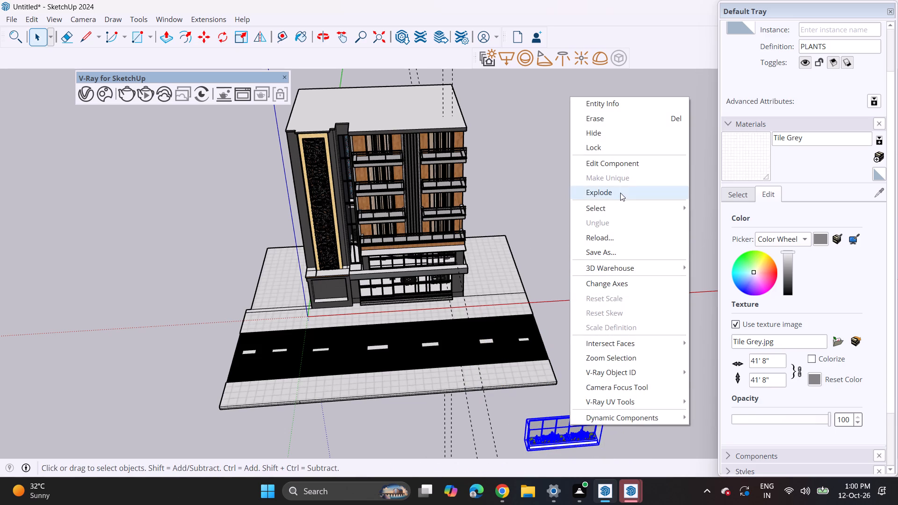
click(620, 193)
click(565, 419)
key(Delete)
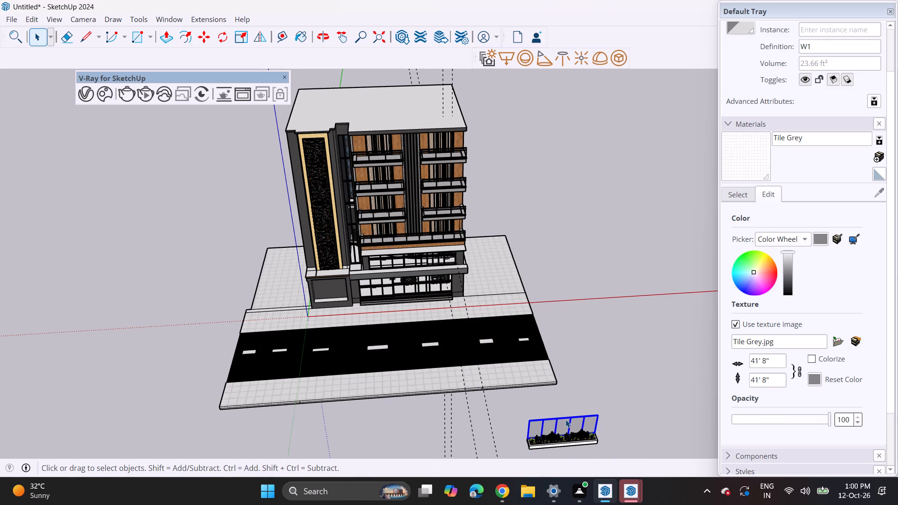
Group the remaining plants together with their planter box.
drag(507, 413, 635, 450)
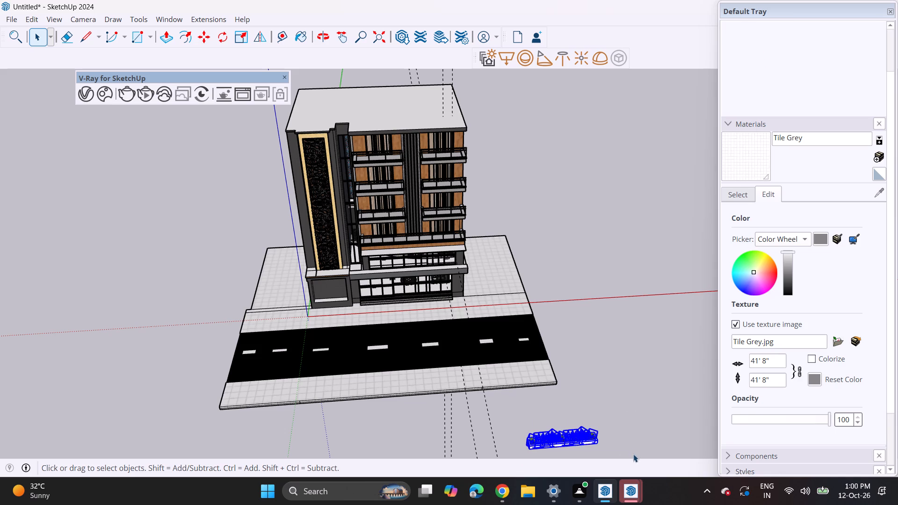
right_click(564, 446)
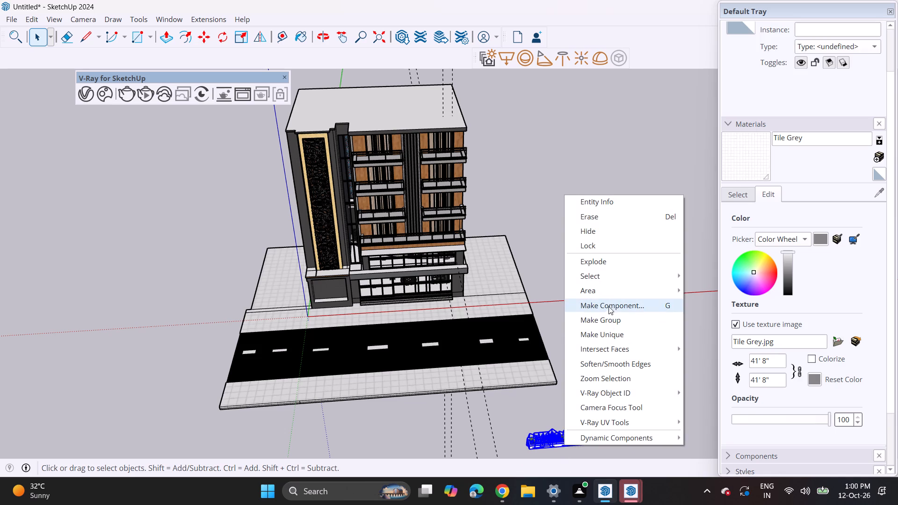
click(613, 321)
Move the planter group by its lower front corner to the wood-edged ledge's front corner below the patterned panel.
key(m)
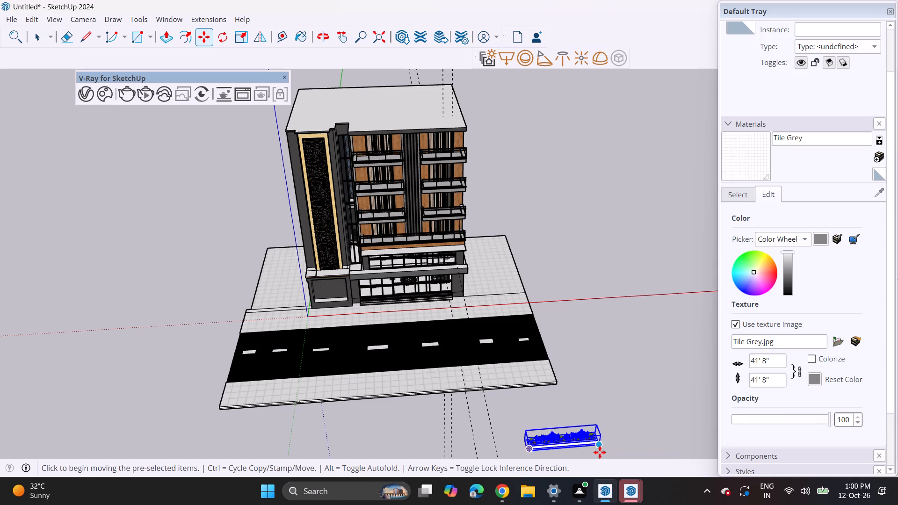
click(600, 452)
middle_drag(384, 296, 333, 278)
scroll(336, 278, up, 2)
scroll(367, 254, up, 8)
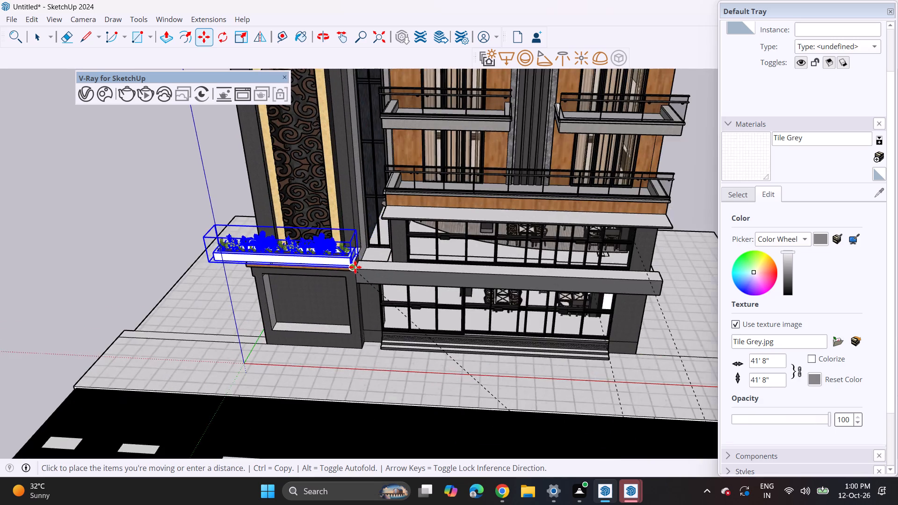
scroll(355, 267, up, 11)
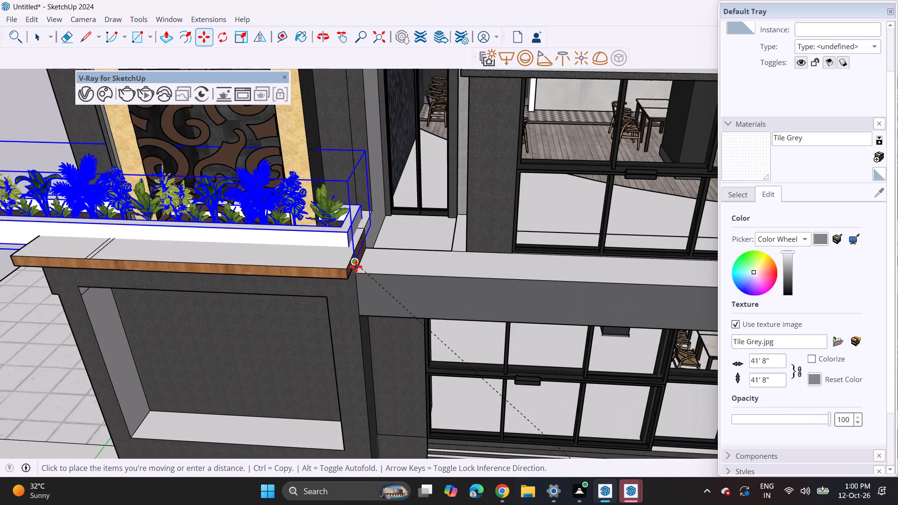
click(348, 272)
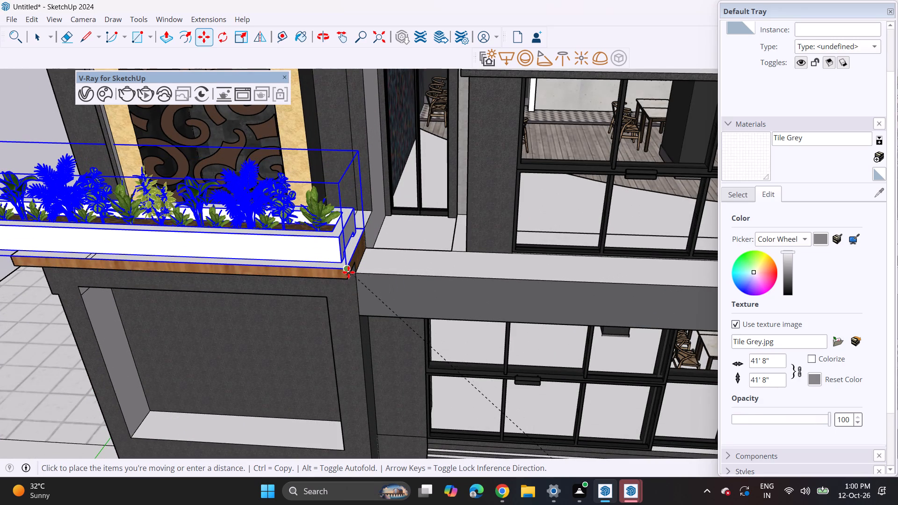
Adjust the planter's position so it sits on top of the ledge, set back from the wooden front edge.
click(336, 255)
click(346, 267)
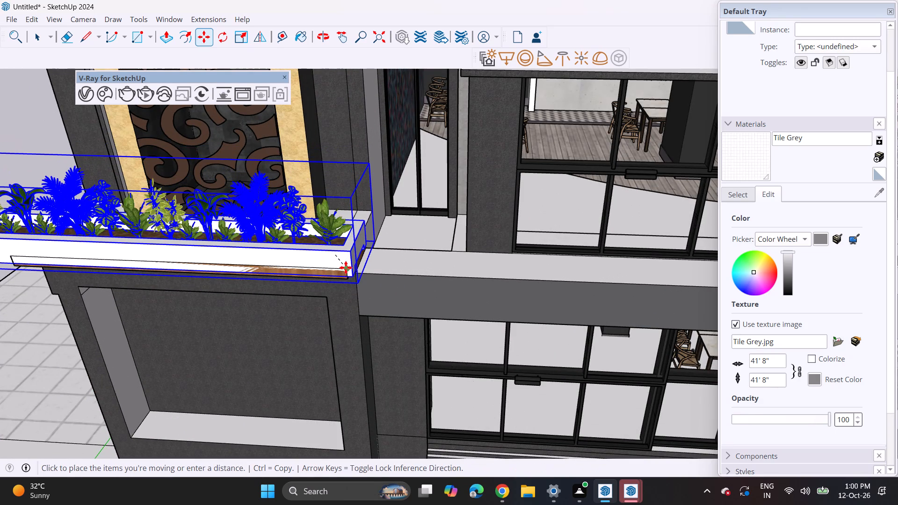
middle_drag(340, 303, 358, 260)
middle_drag(262, 269, 454, 350)
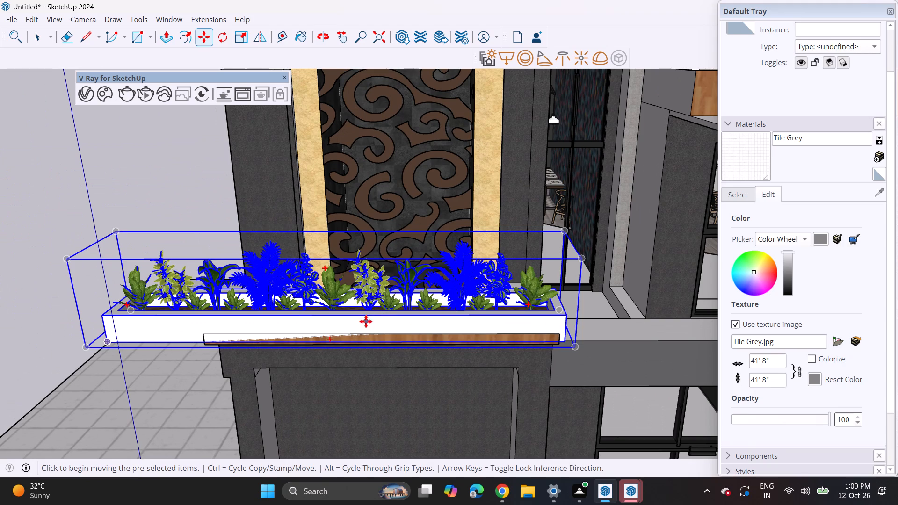
click(366, 321)
click(373, 314)
Scale the planter group's length down from both ends so it fits within the ledge below the patterned panel.
middle_drag(345, 335, 512, 351)
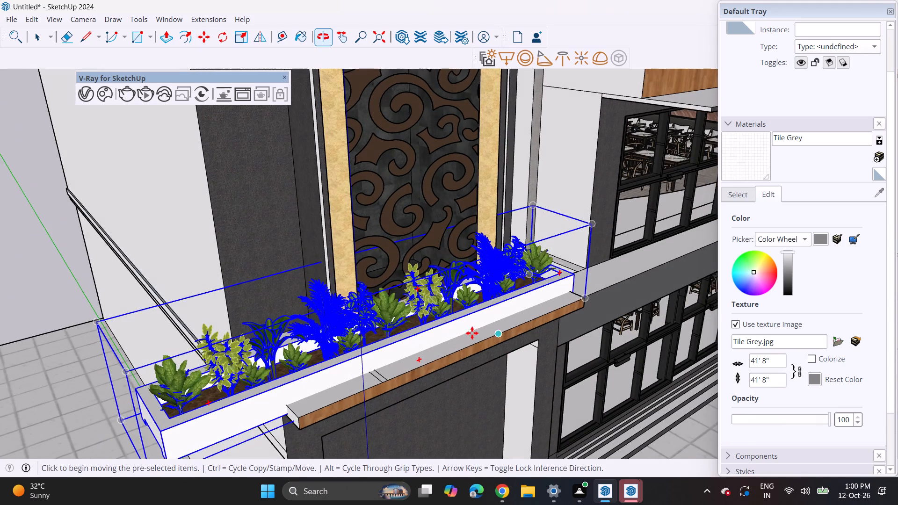
scroll(454, 327, down, 3)
click(236, 35)
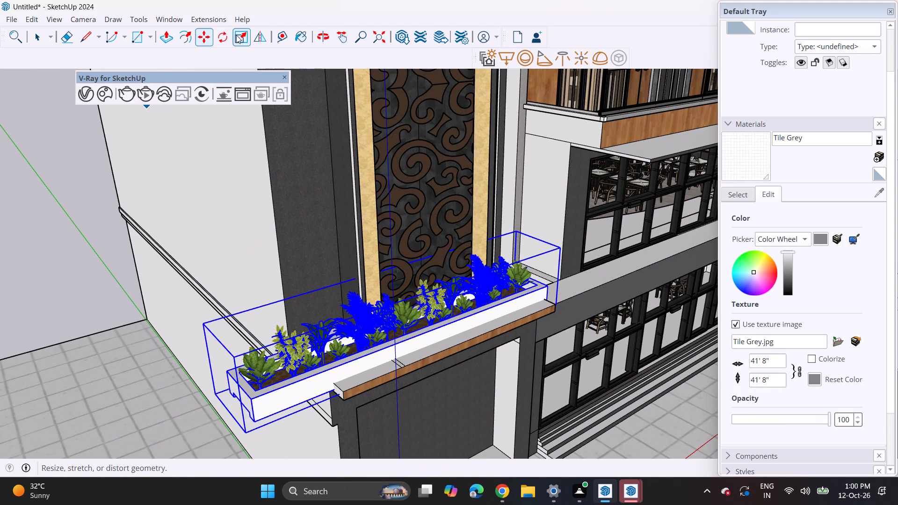
click(225, 377)
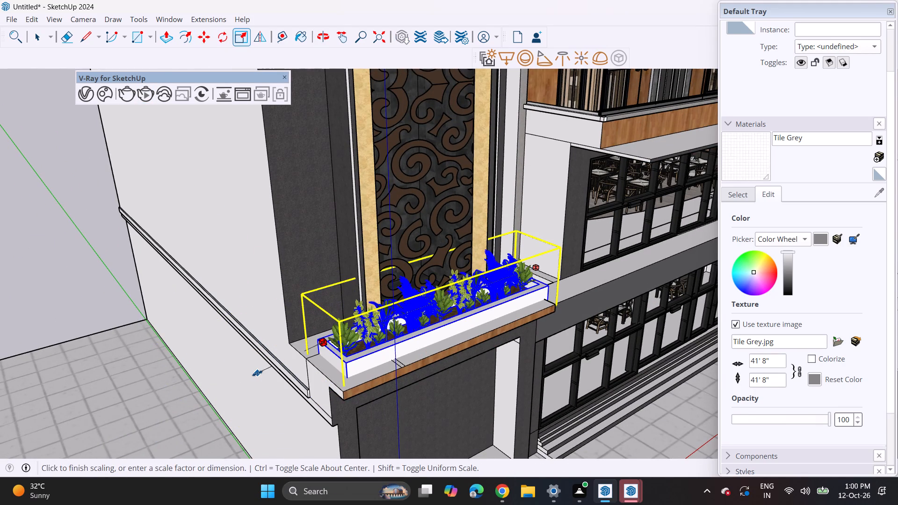
click(257, 373)
middle_drag(563, 388, 398, 292)
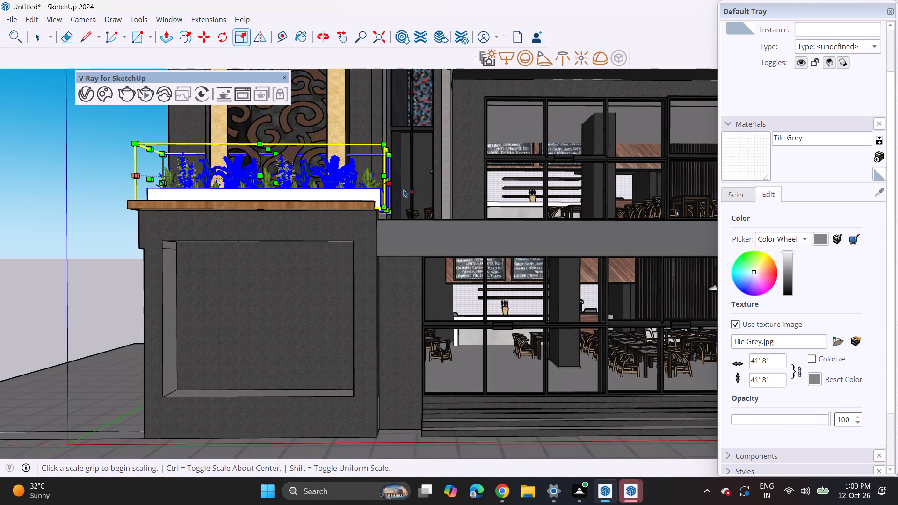
click(391, 180)
click(384, 183)
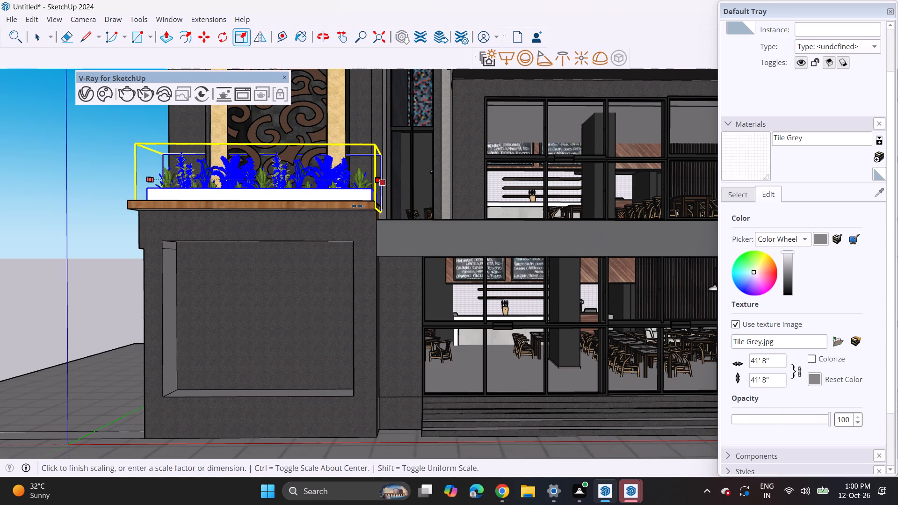
Paint the white planter box inside the ledge planter group with the Wood Veneer 01 material and leave the group.
key(space)
click(281, 195)
right_click(282, 196)
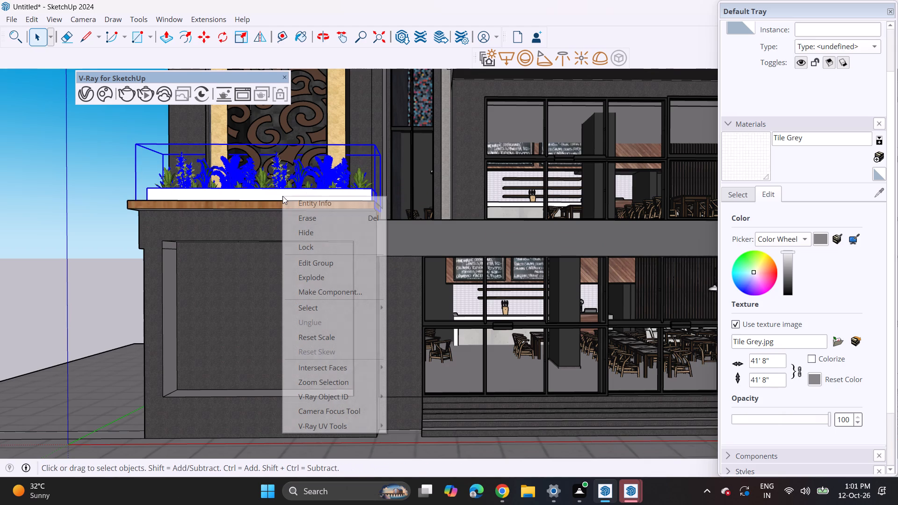
click(319, 267)
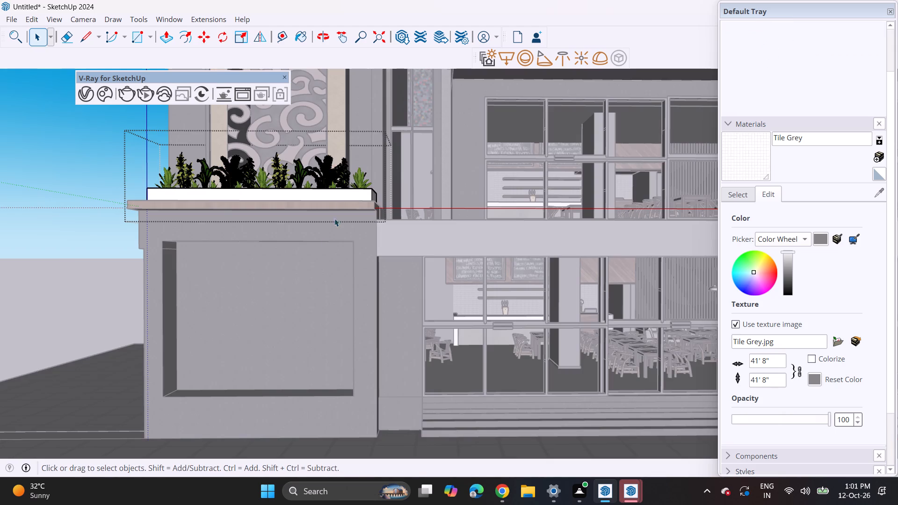
click(742, 193)
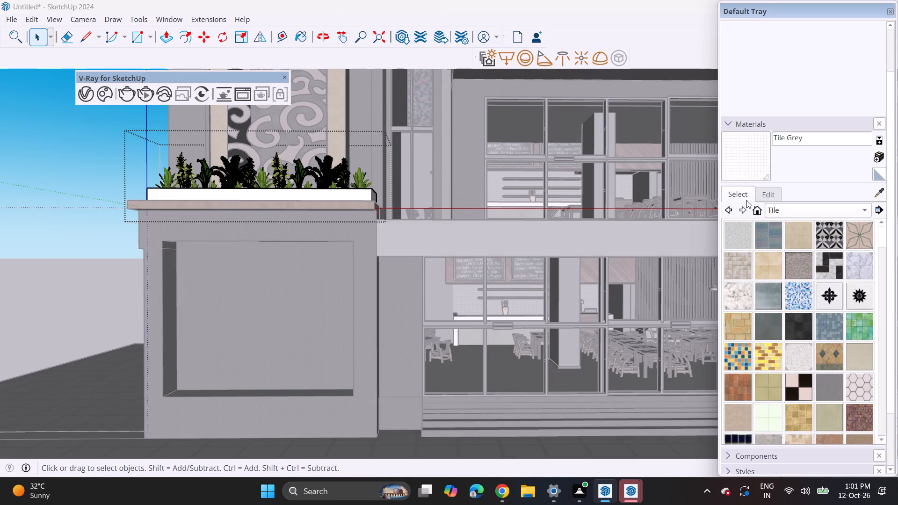
click(795, 209)
click(764, 236)
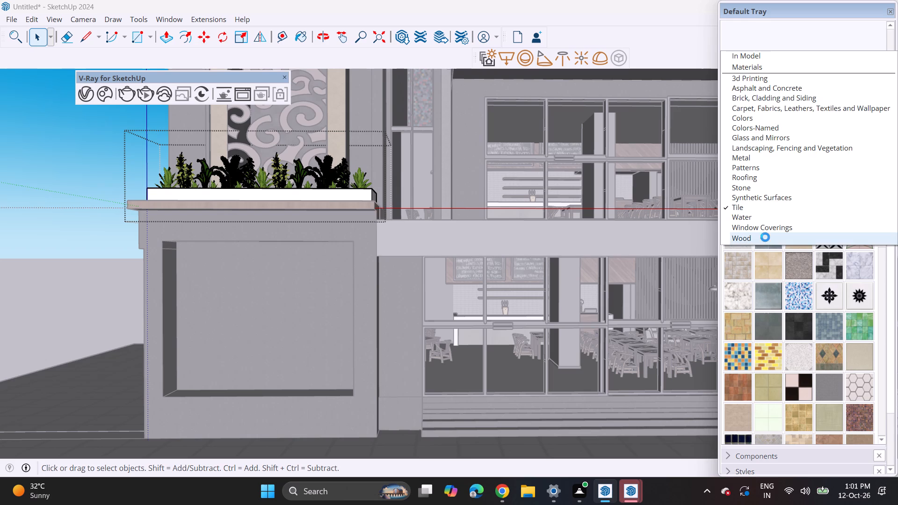
click(742, 288)
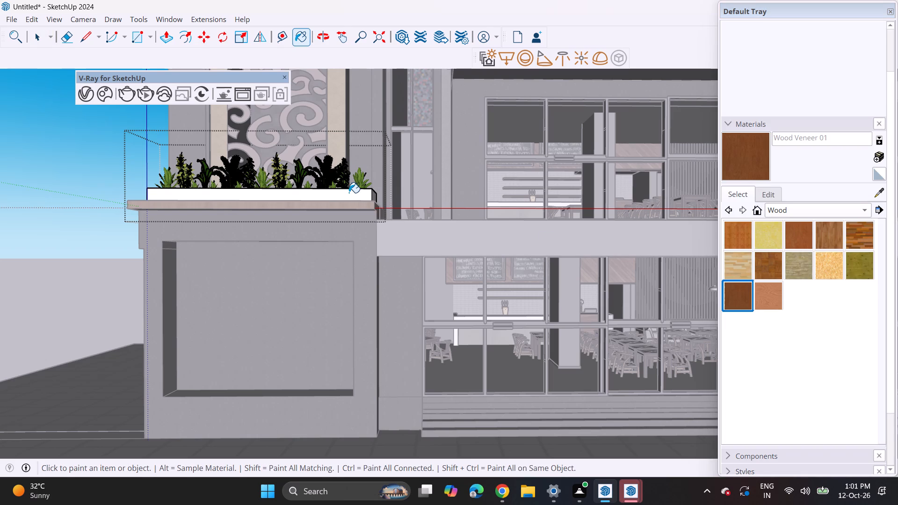
click(349, 193)
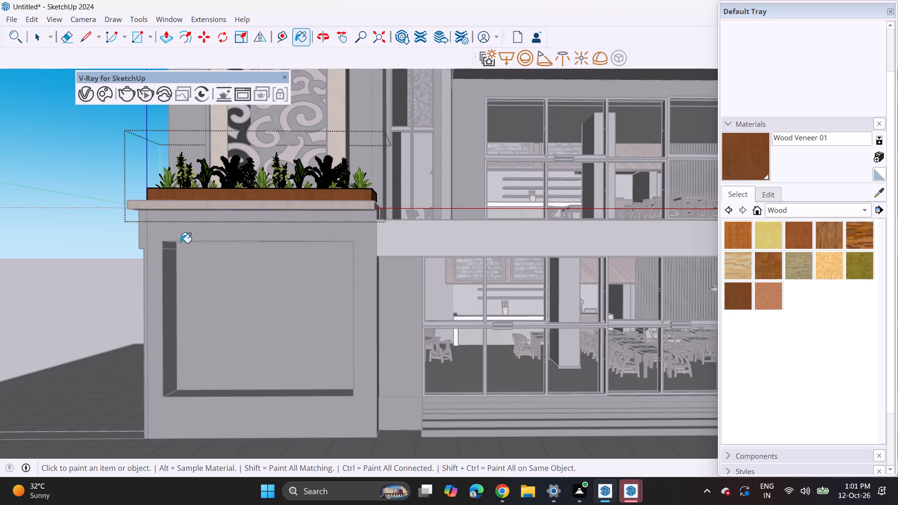
key(space)
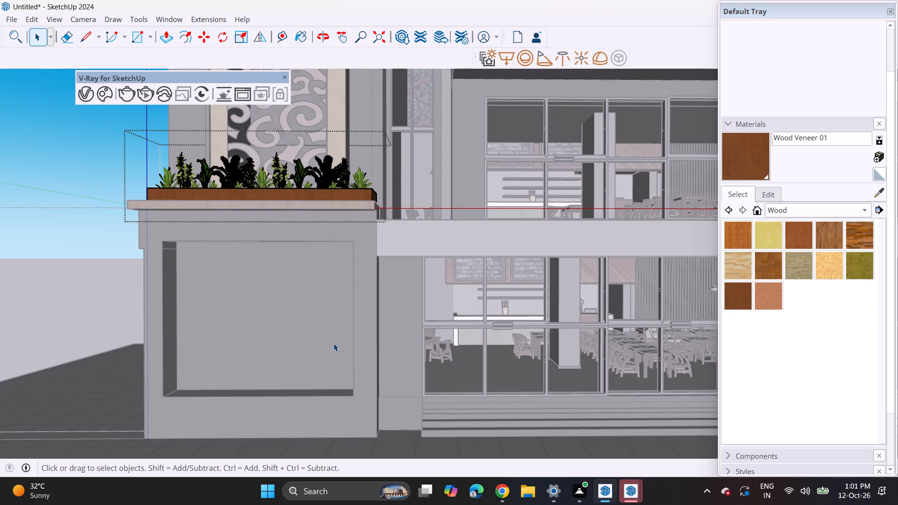
click(65, 255)
Copy the ledge planter group down onto the pavement beside the glazed café end of the building.
scroll(189, 285, down, 3)
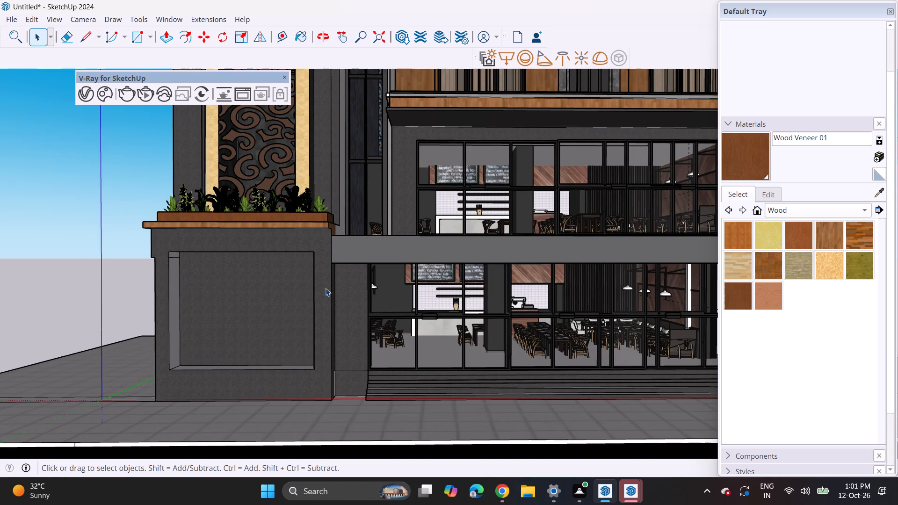
scroll(387, 335, down, 4)
shift+middle_drag(507, 354, 383, 356)
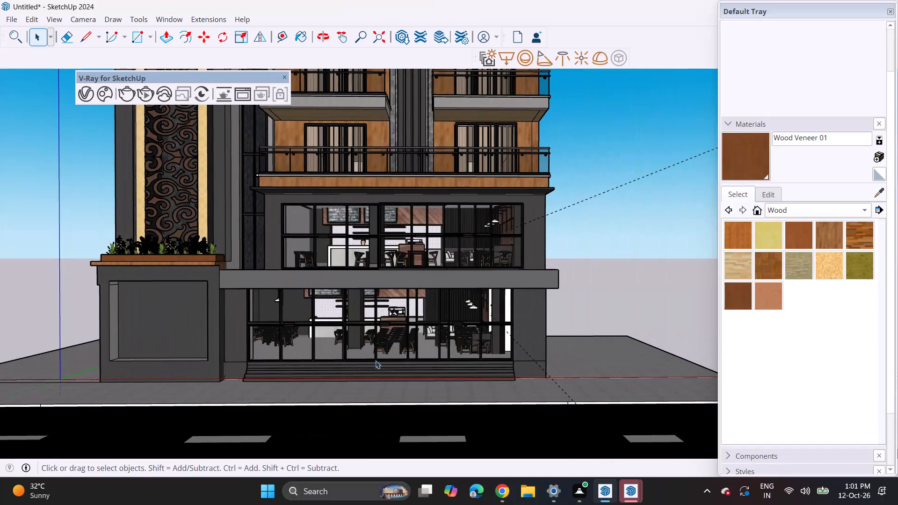
middle_drag(362, 333, 414, 432)
scroll(417, 387, down, 2)
shift+middle_drag(414, 398, 404, 340)
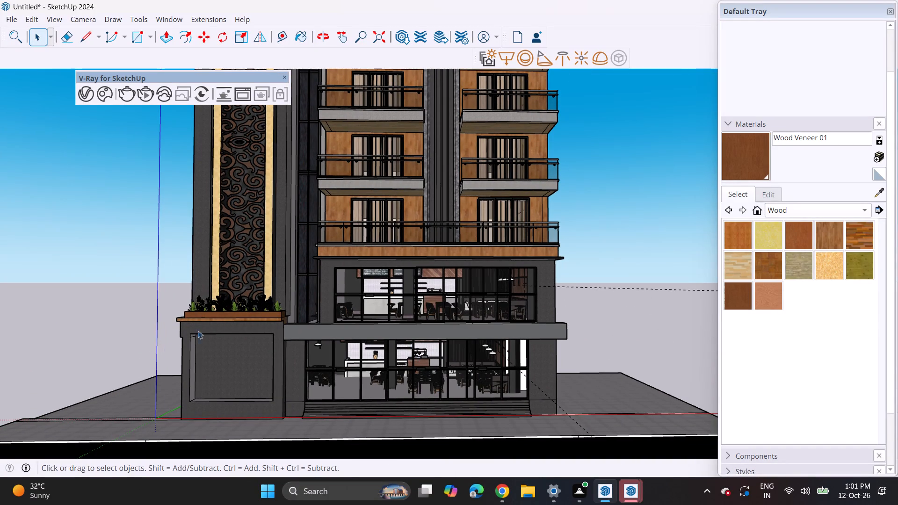
click(257, 314)
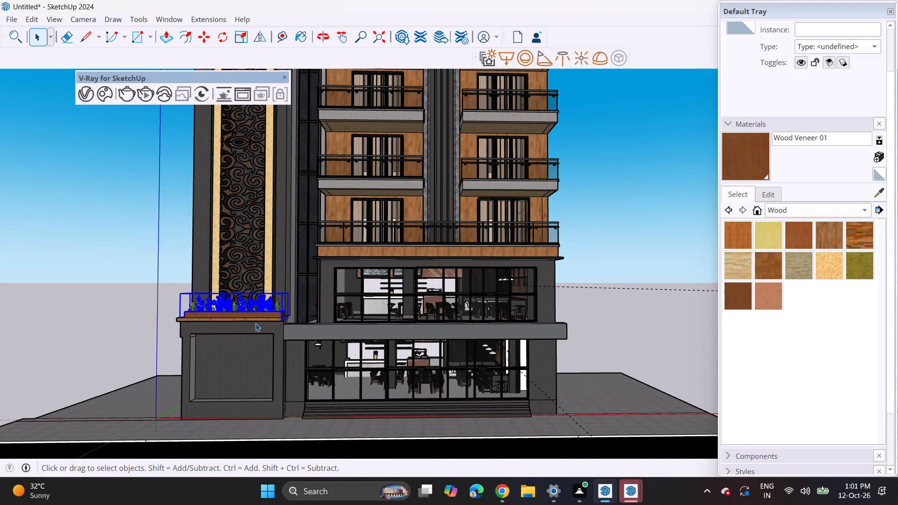
key(m)
click(258, 313)
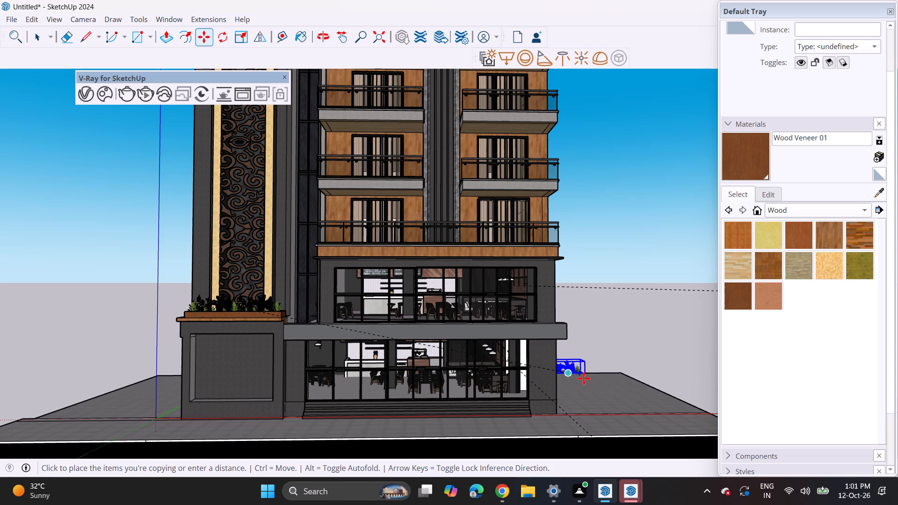
click(625, 410)
Move the copied planter so its lower front corner meets the base of the café's outer front corner, resting on the pavement.
middle_drag(655, 397, 333, 364)
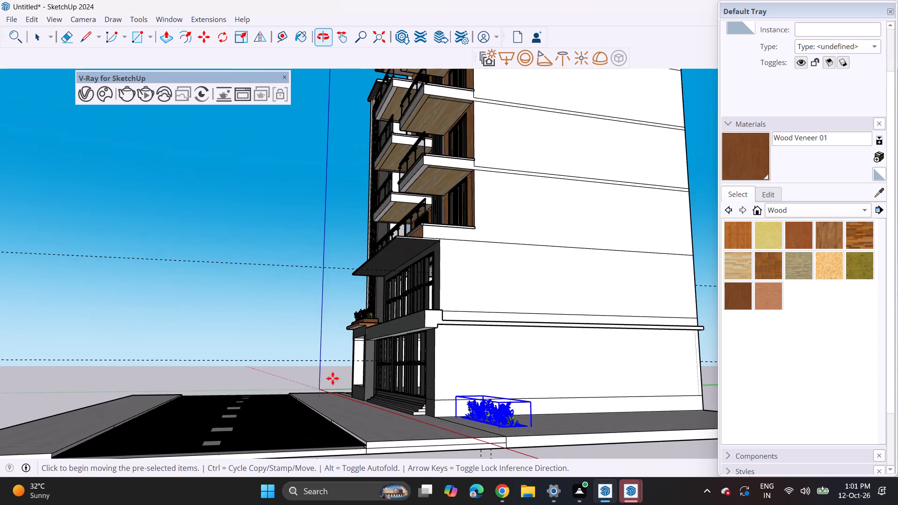
scroll(568, 407, up, 4)
click(527, 448)
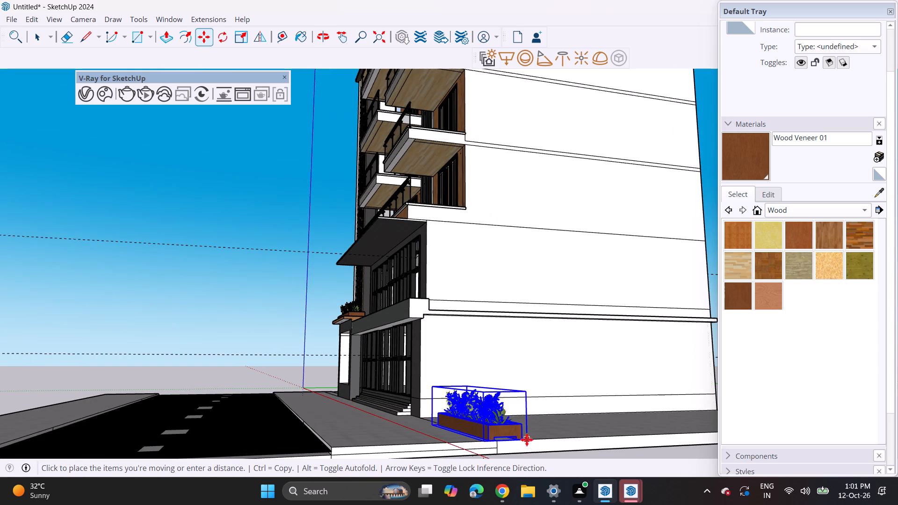
click(523, 439)
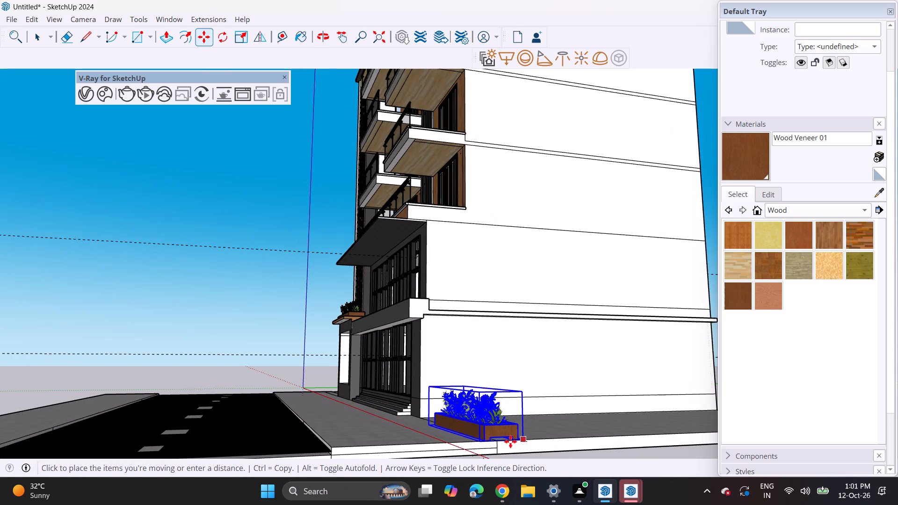
middle_drag(340, 395, 681, 436)
middle_drag(667, 426, 548, 361)
middle_drag(547, 370, 554, 404)
scroll(568, 362, up, 5)
click(576, 349)
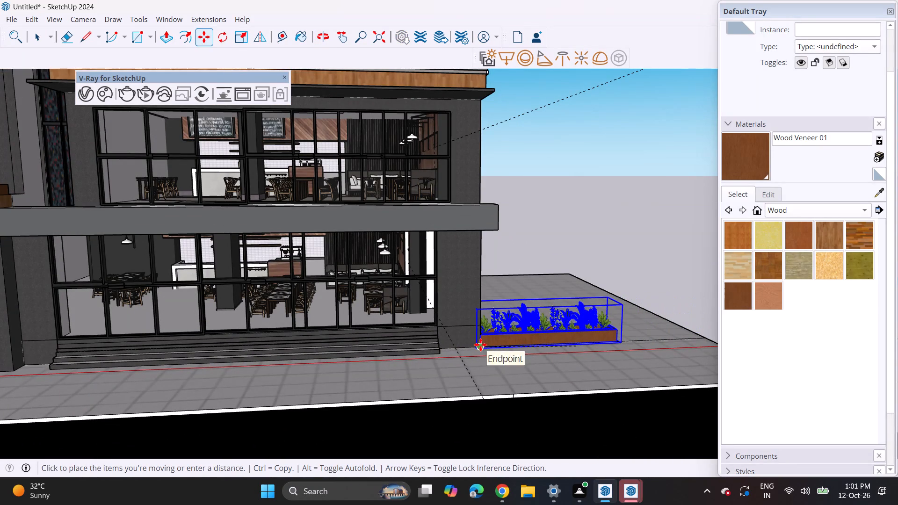
click(480, 345)
middle_drag(611, 337, 471, 361)
key(space)
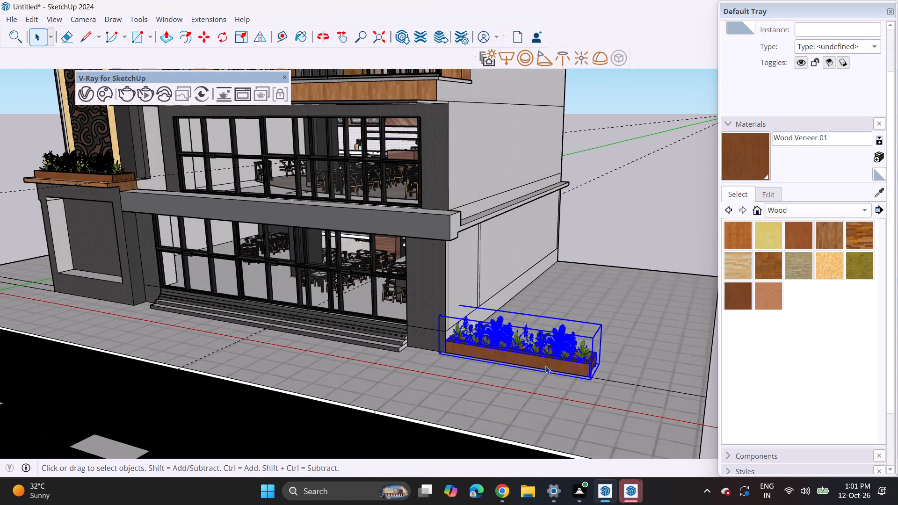
right_click(545, 366)
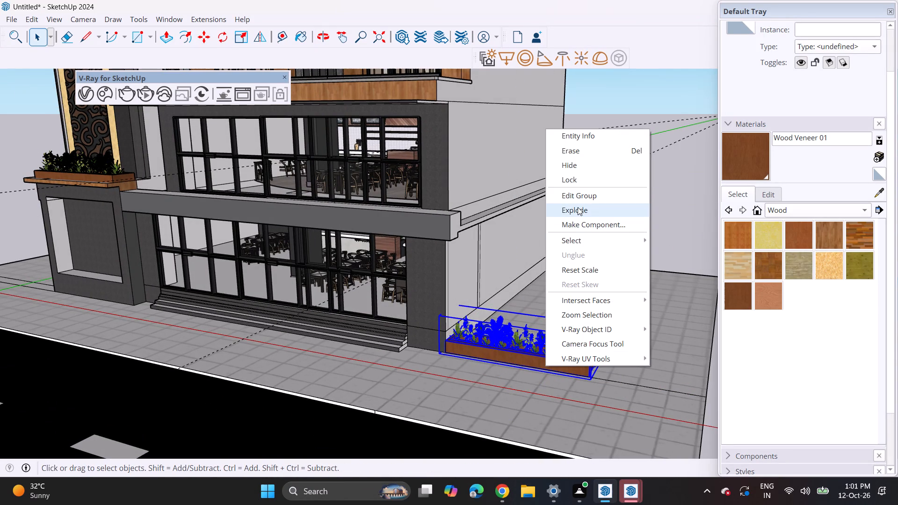
click(498, 320)
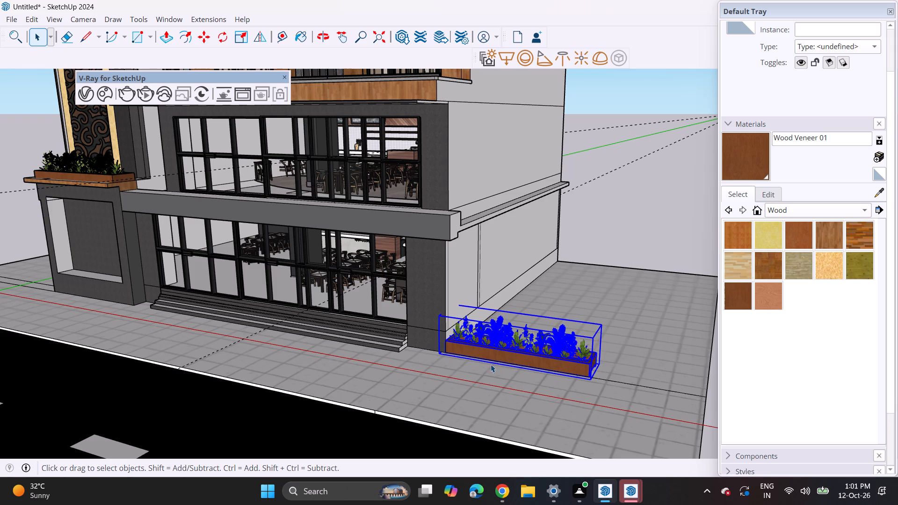
Copy the pavement planter end to end along the frontage line, extending the row away from the building.
key(m)
click(439, 356)
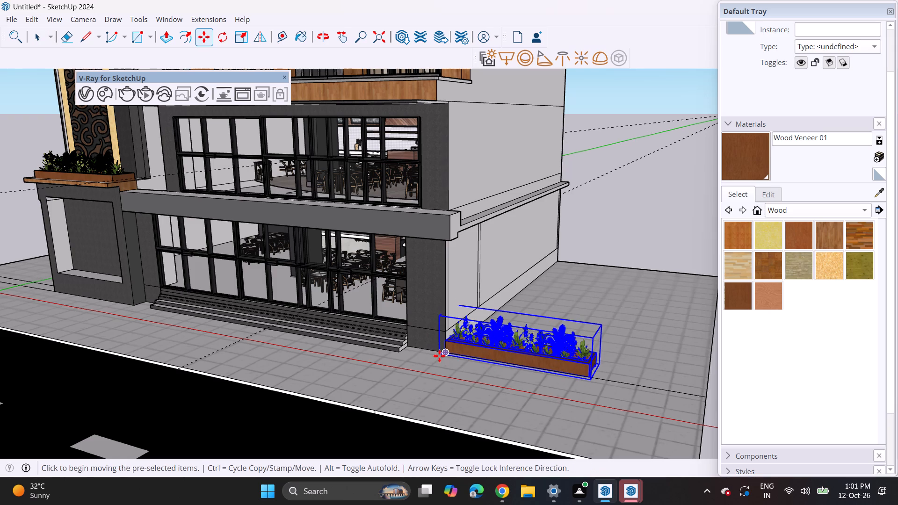
click(584, 374)
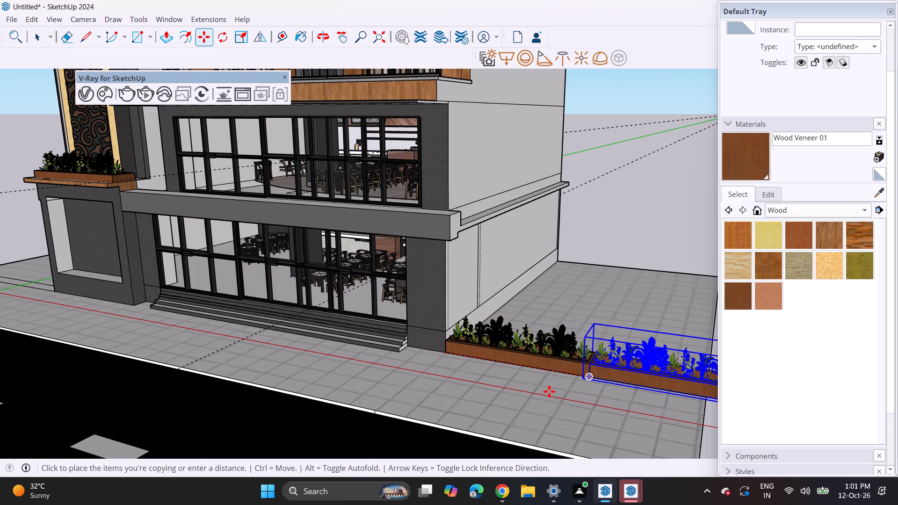
scroll(549, 370, up, 1)
scroll(546, 364, down, 3)
shift+middle_drag(478, 374, 563, 379)
middle_drag(481, 394, 563, 334)
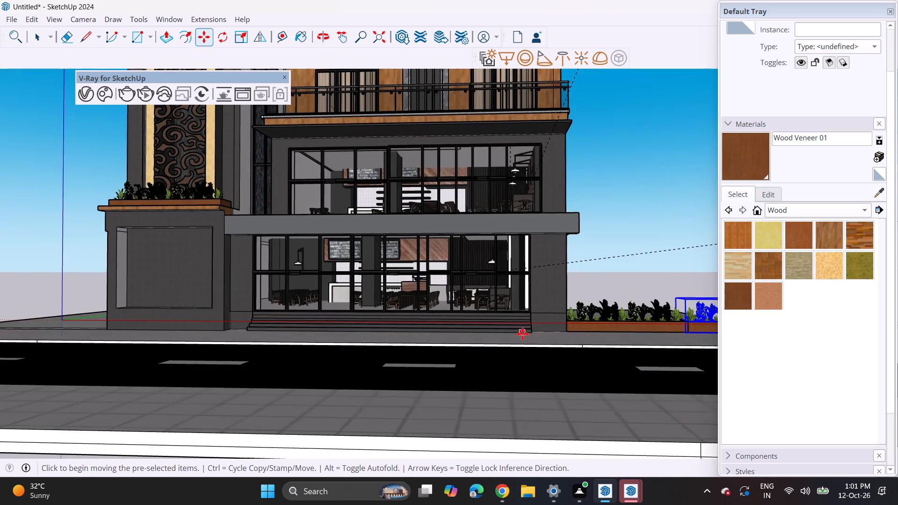
shift+middle_drag(522, 334, 579, 402)
scroll(578, 378, down, 6)
shift+middle_drag(542, 351, 560, 399)
key(space)
click(658, 290)
key(space)
click(622, 310)
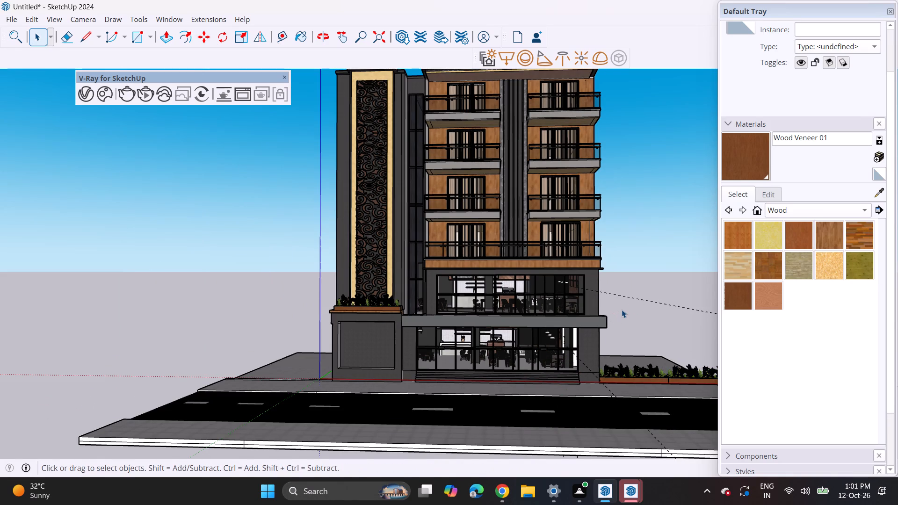
Copy both pavement planters together to the opposite side of the building, beside the patterned-panel tower.
shift+middle_drag(522, 328, 543, 411)
middle_drag(533, 397, 536, 361)
shift+middle_drag(538, 370, 495, 343)
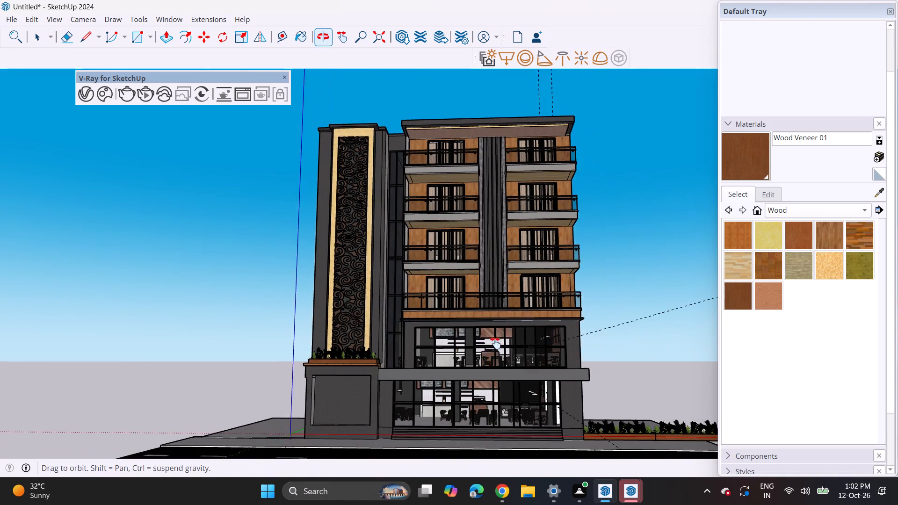
shift+middle_drag(495, 343, 506, 341)
shift+middle_click(504, 338)
middle_drag(501, 336, 503, 353)
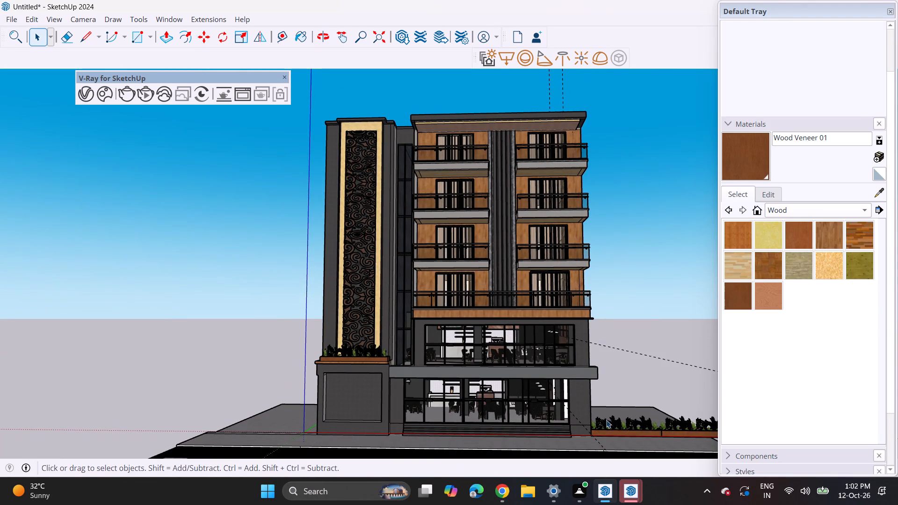
click(631, 426)
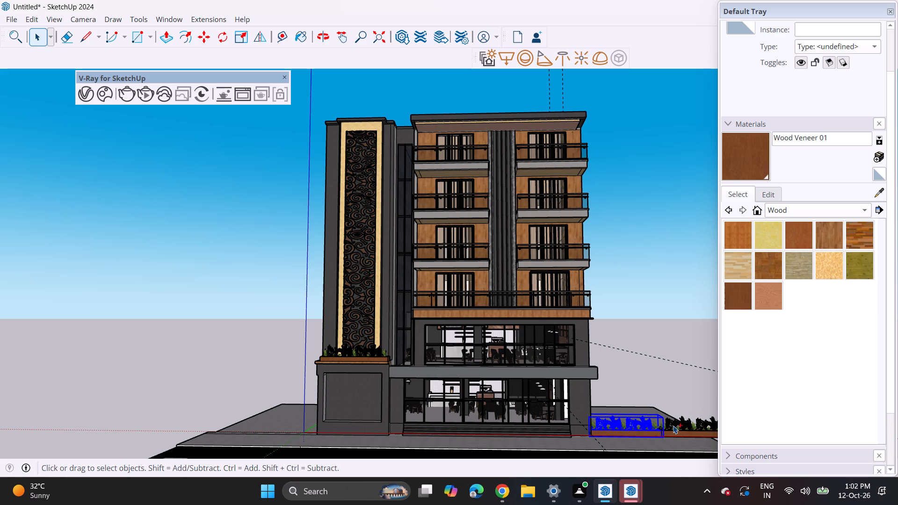
ctrl+click(673, 426)
key(m)
click(659, 436)
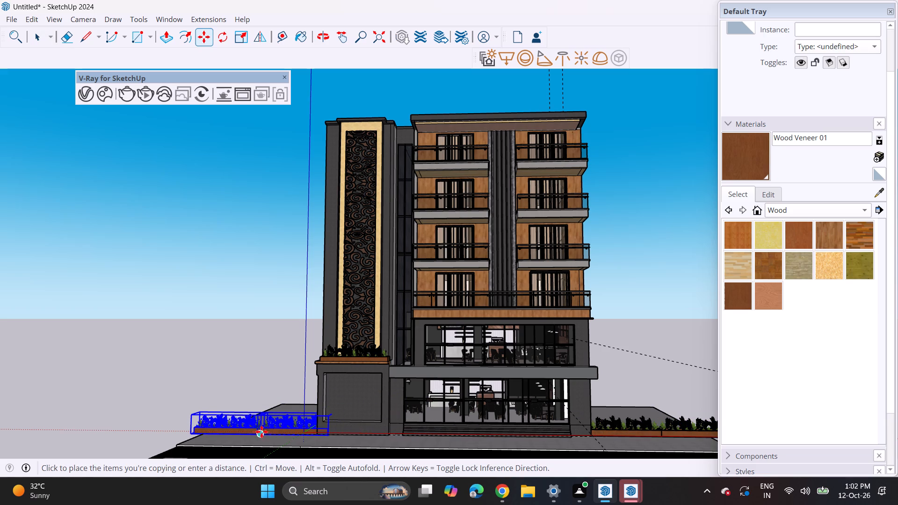
click(258, 432)
key(space)
click(204, 350)
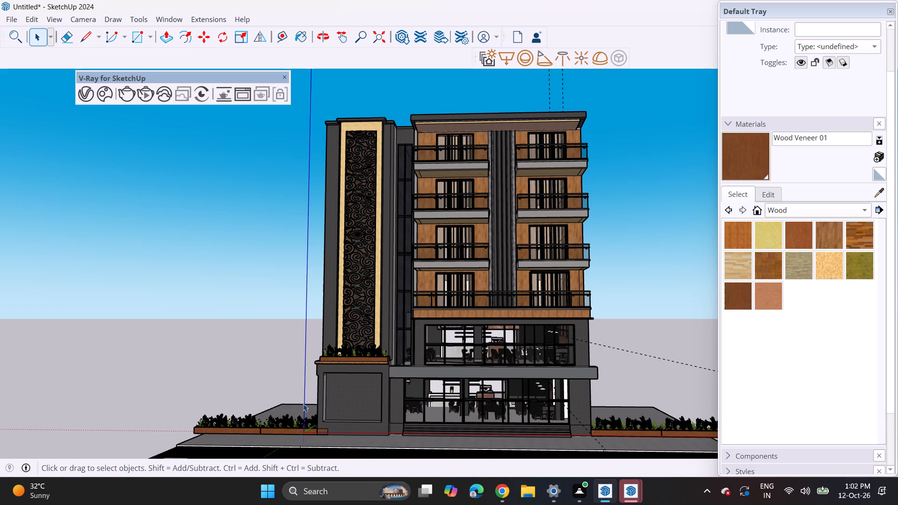
Move the copied planter nearest the tower so its lower end corner meets the tower base's front corner.
scroll(317, 422, up, 6)
click(304, 430)
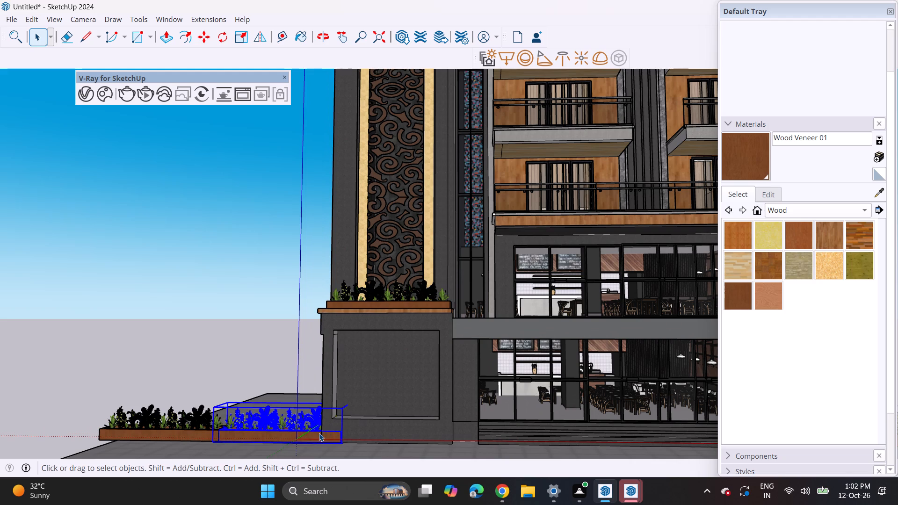
key(space)
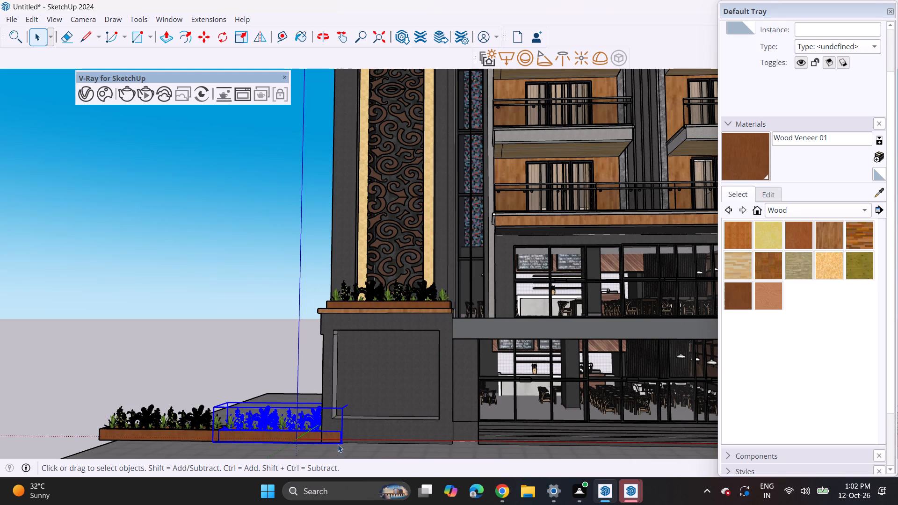
key(m)
click(346, 441)
click(324, 443)
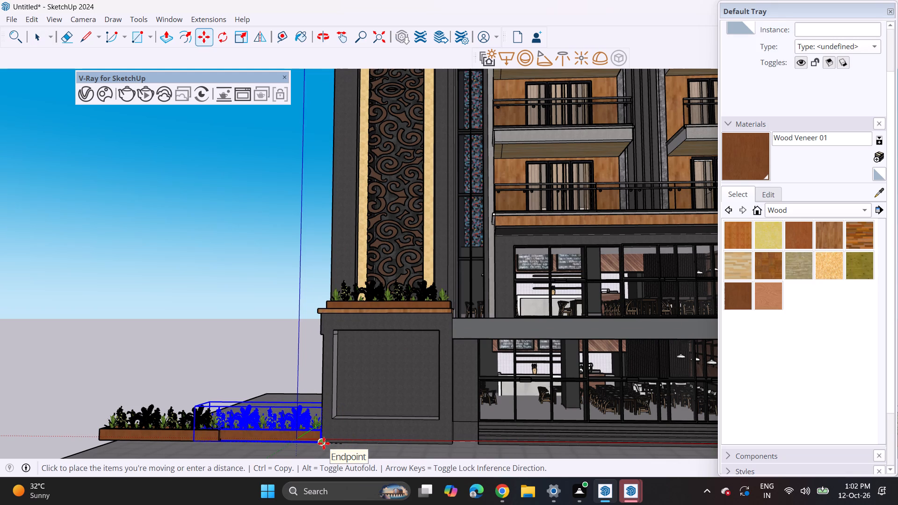
key(space)
click(210, 280)
Examine the whole front elevation with the planter rows on both sides of the building.
scroll(228, 303, down, 3)
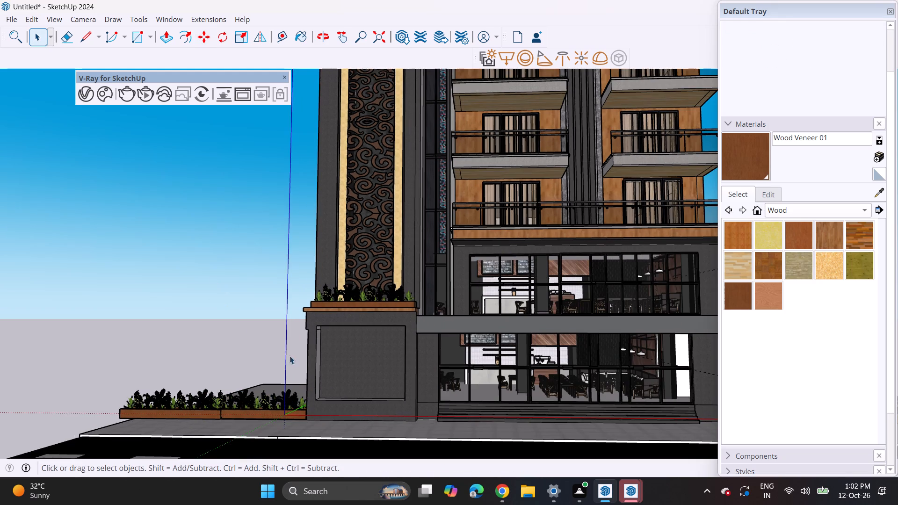
shift+middle_drag(287, 358, 183, 394)
scroll(183, 382, down, 4)
shift+middle_drag(185, 377, 220, 381)
scroll(219, 372, down, 2)
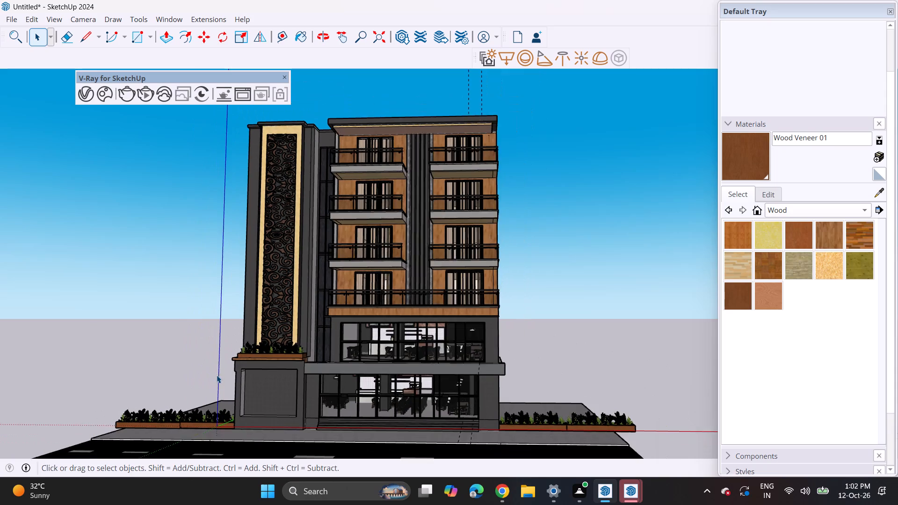
middle_drag(217, 376, 240, 367)
middle_click(246, 370)
shift+middle_drag(248, 368, 254, 355)
middle_drag(260, 343, 263, 360)
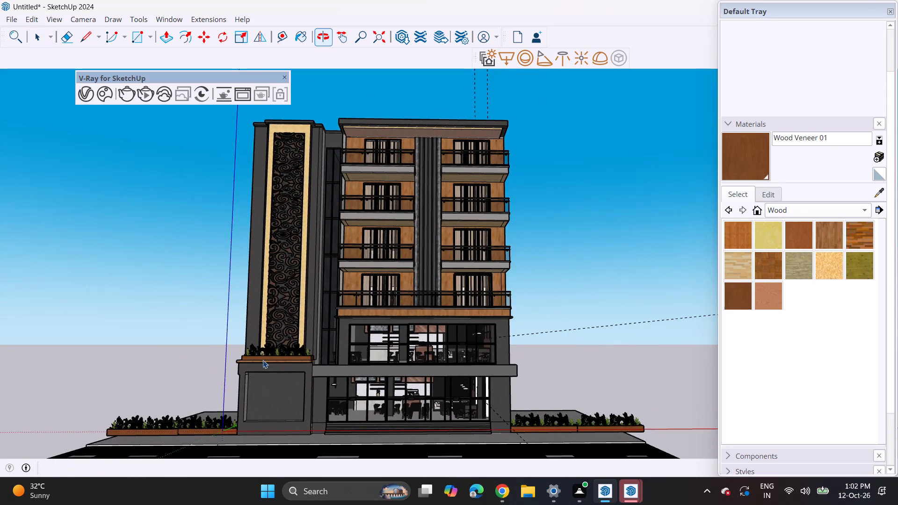
shift+middle_drag(262, 358, 272, 330)
middle_drag(273, 329, 267, 346)
shift+middle_drag(269, 345, 290, 345)
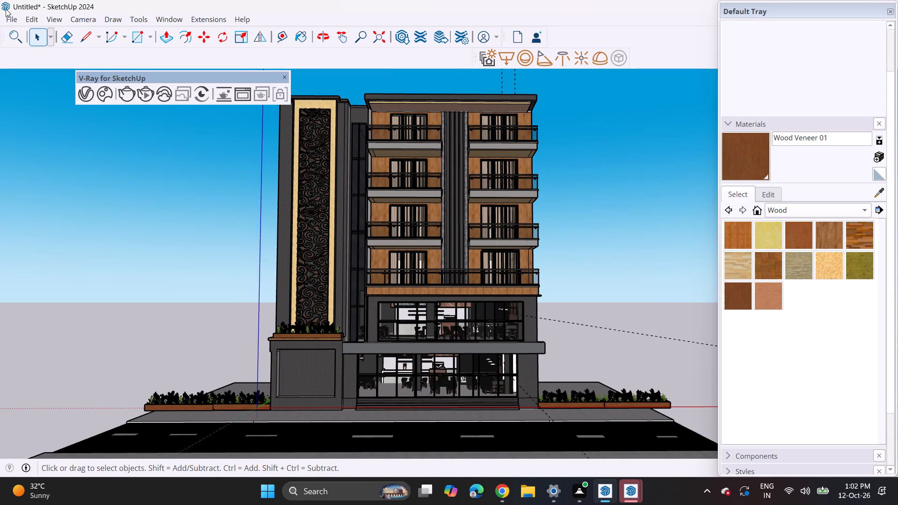
Import the Tree model from the Downloads folder and place it beside the patterned-panel tower's base.
click(14, 20)
click(66, 176)
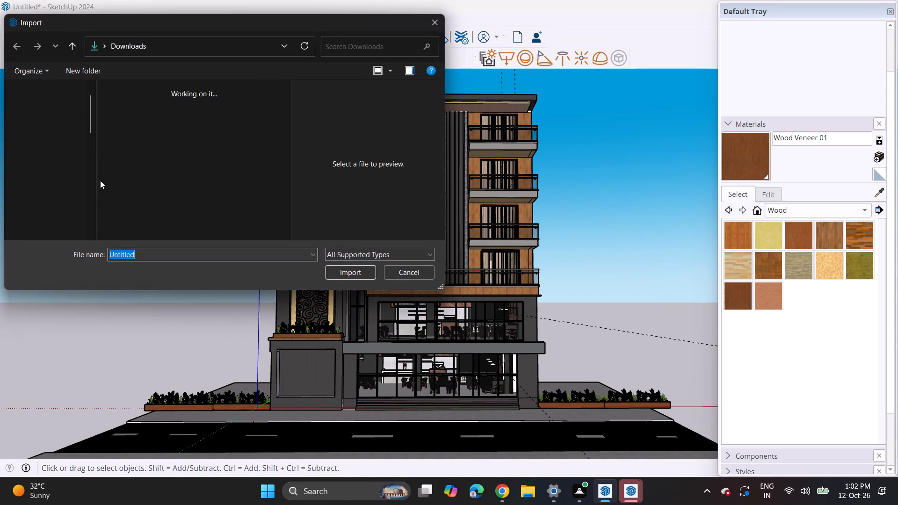
scroll(173, 184, down, 20)
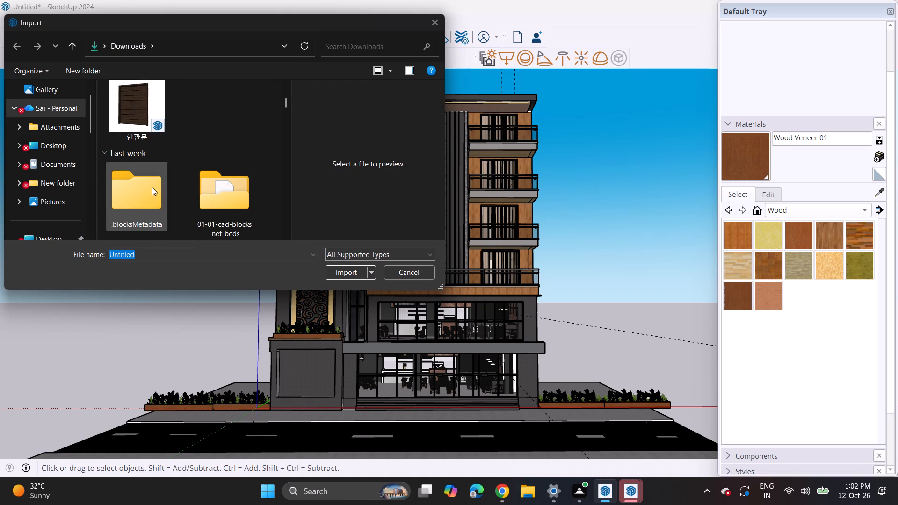
scroll(86, 187, down, 2)
click(57, 158)
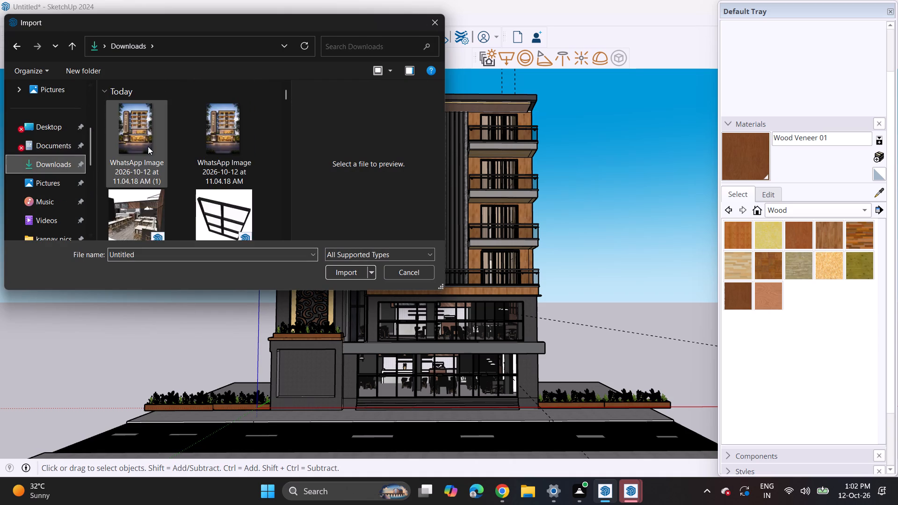
scroll(149, 146, down, 19)
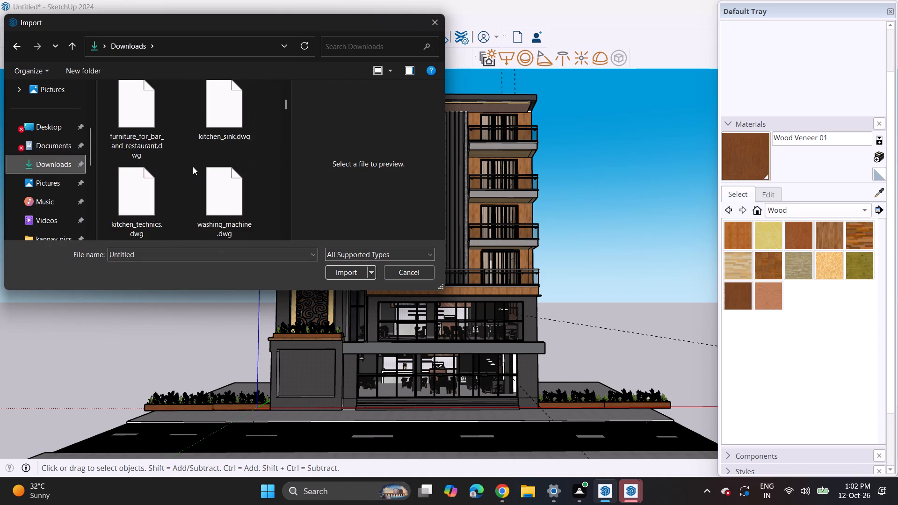
scroll(193, 166, down, 20)
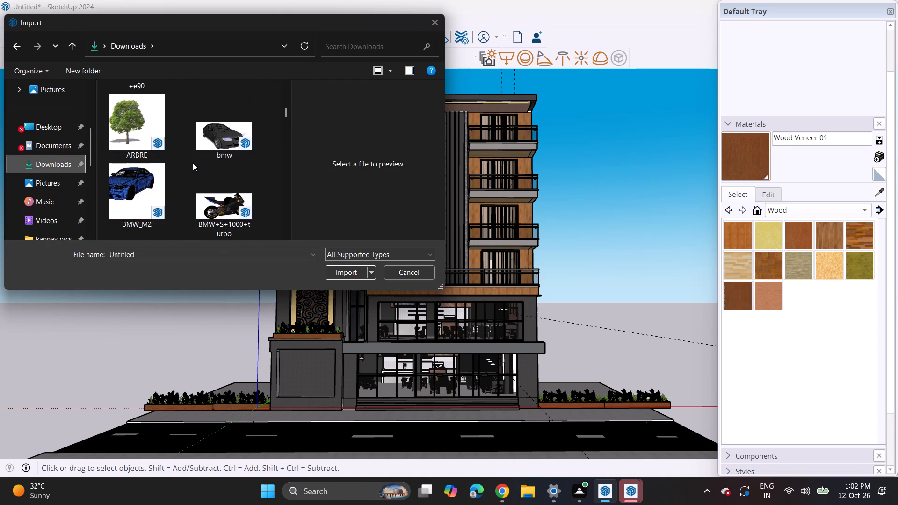
scroll(191, 161, down, 9)
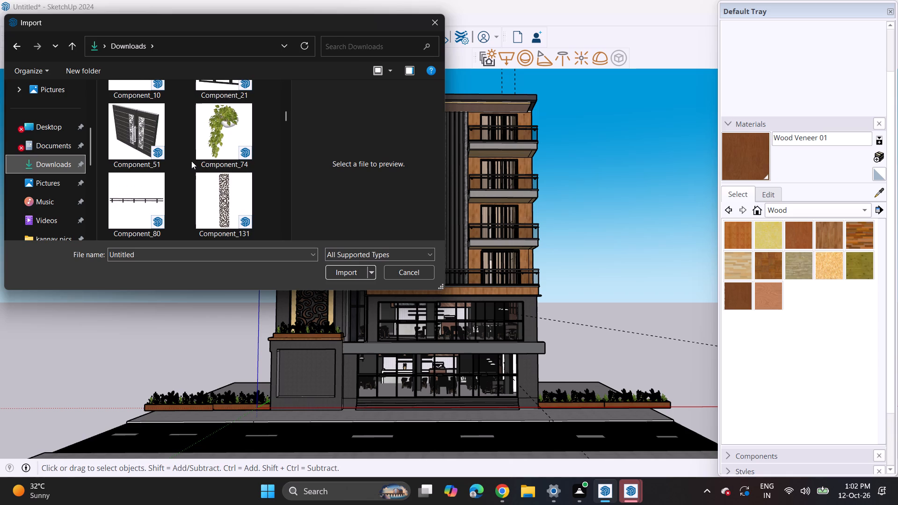
scroll(191, 160, down, 7)
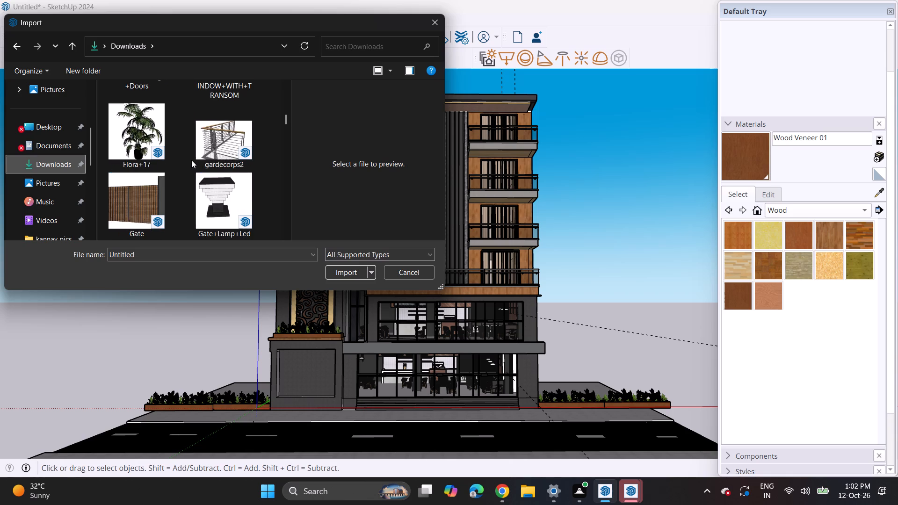
scroll(194, 159, down, 8)
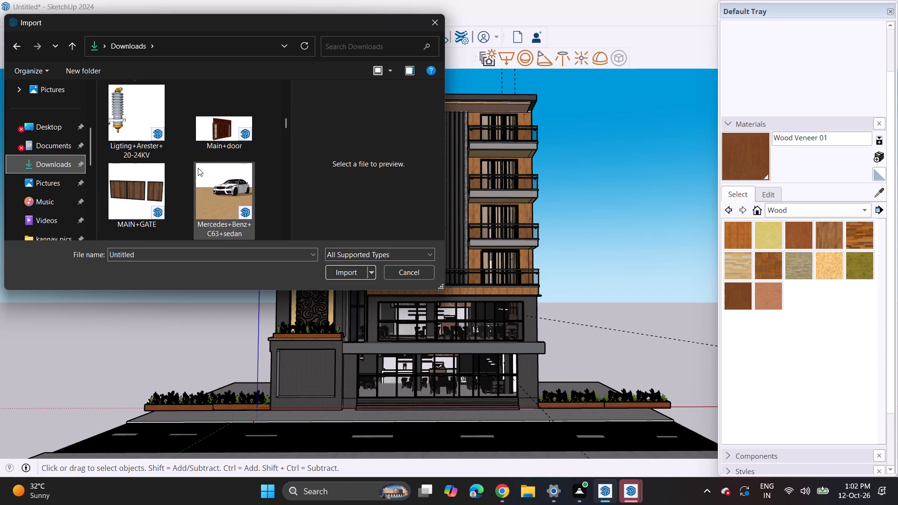
scroll(198, 168, down, 5)
scroll(198, 168, up, 4)
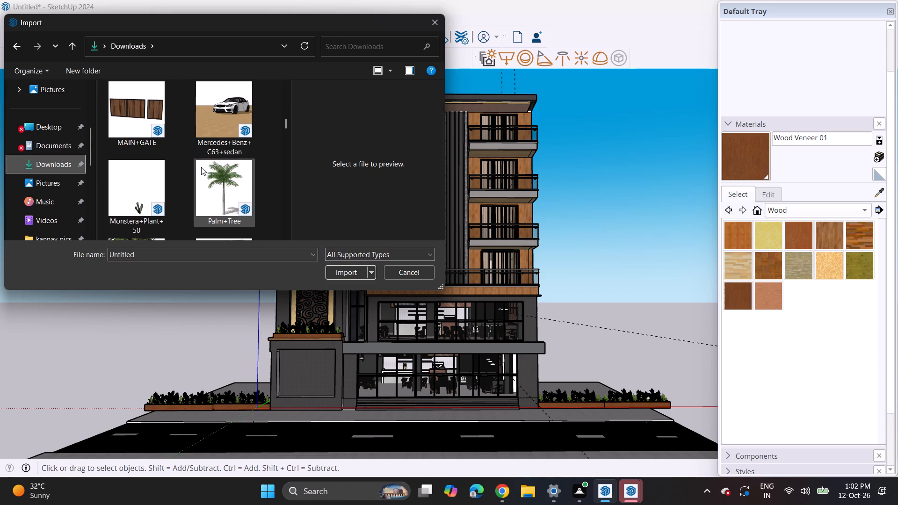
click(218, 178)
scroll(208, 195, down, 5)
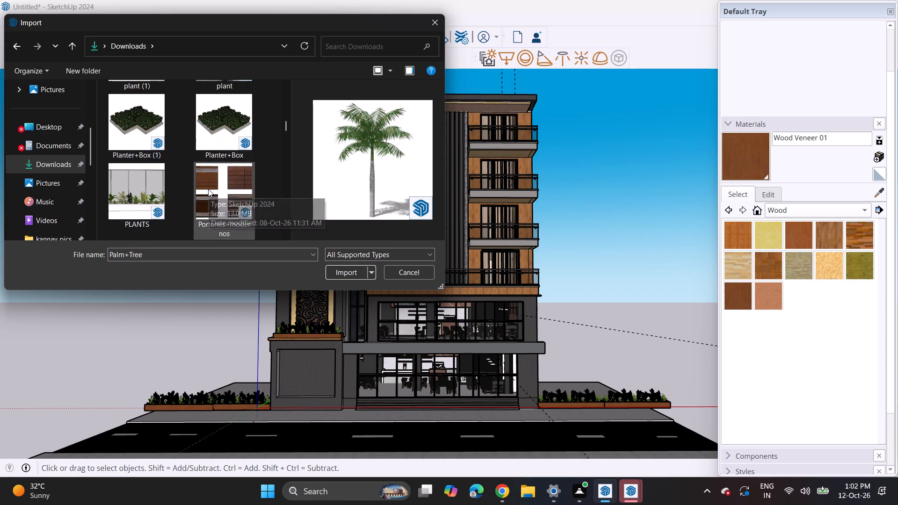
scroll(208, 189, down, 10)
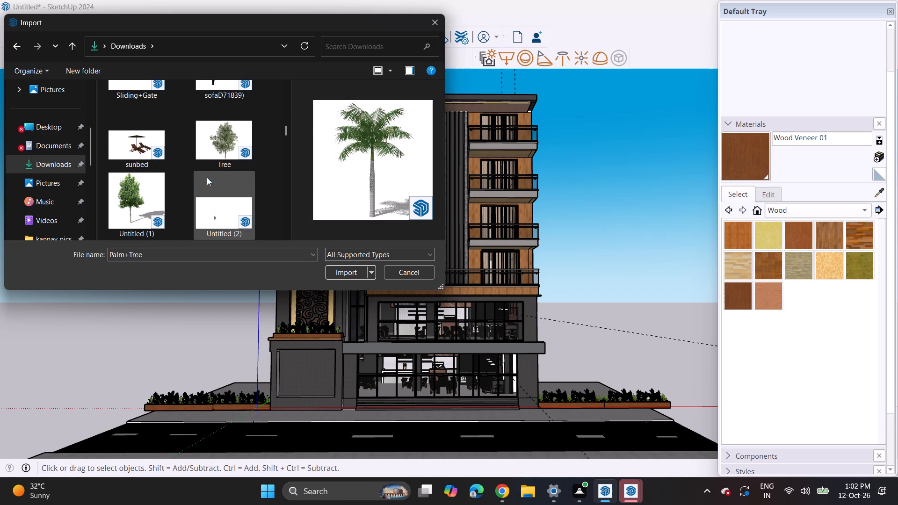
click(118, 205)
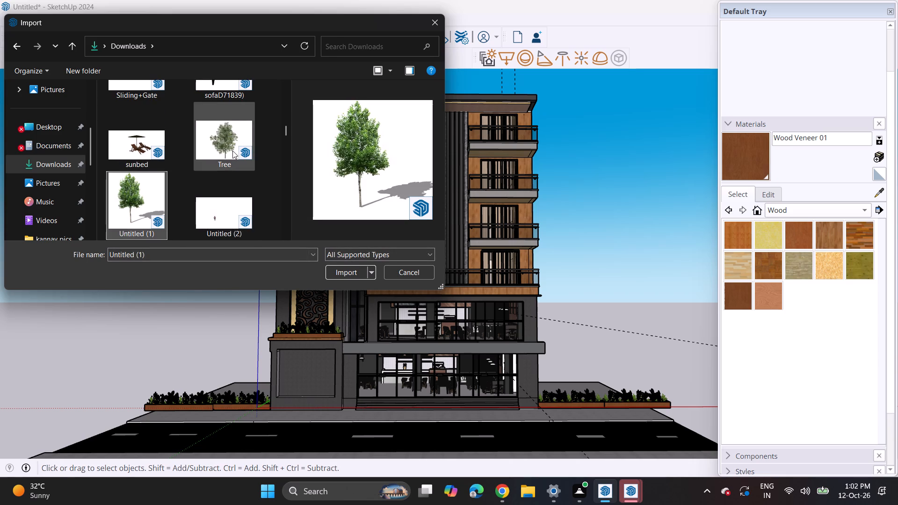
click(232, 151)
click(343, 271)
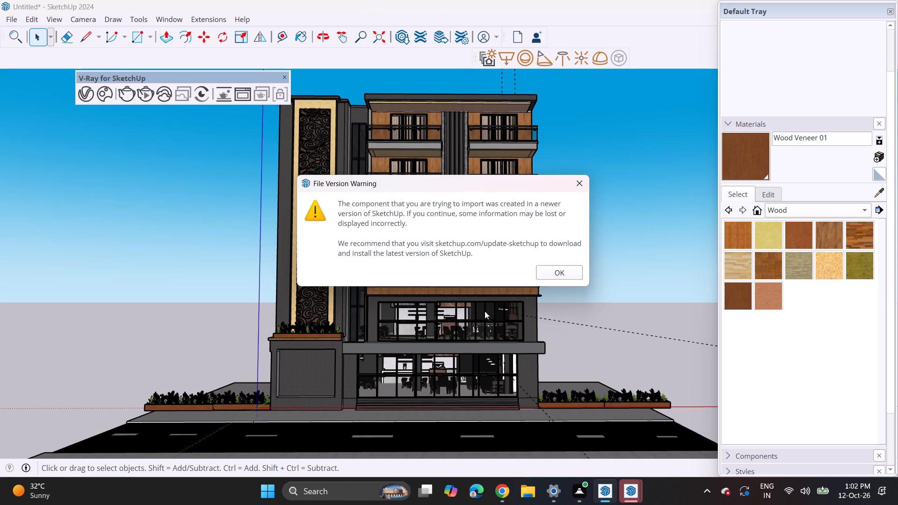
click(567, 266)
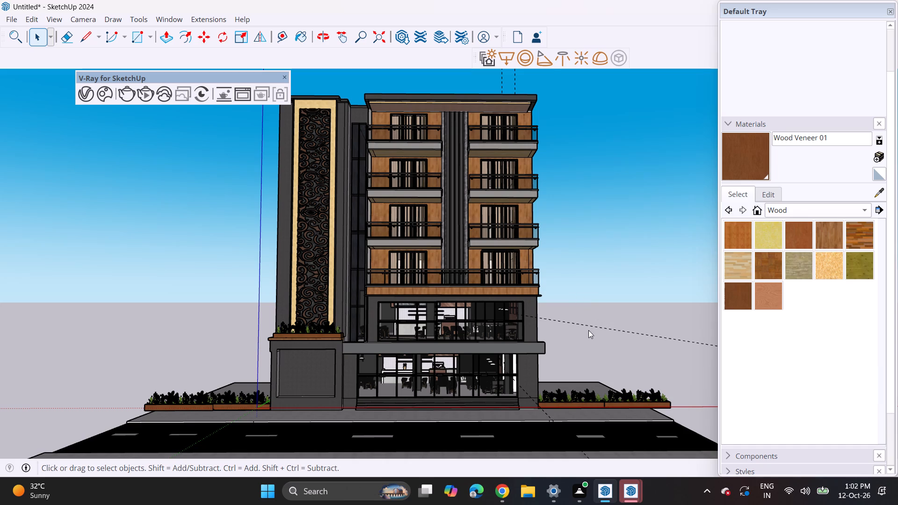
click(287, 390)
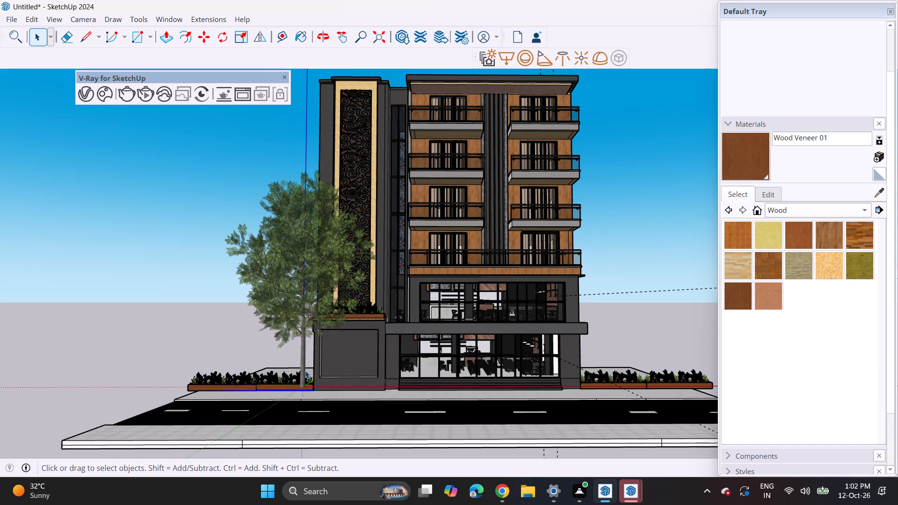
Move the tree to the opposite side of the building, beside the pavement planters at the far end of the café frontage.
click(304, 370)
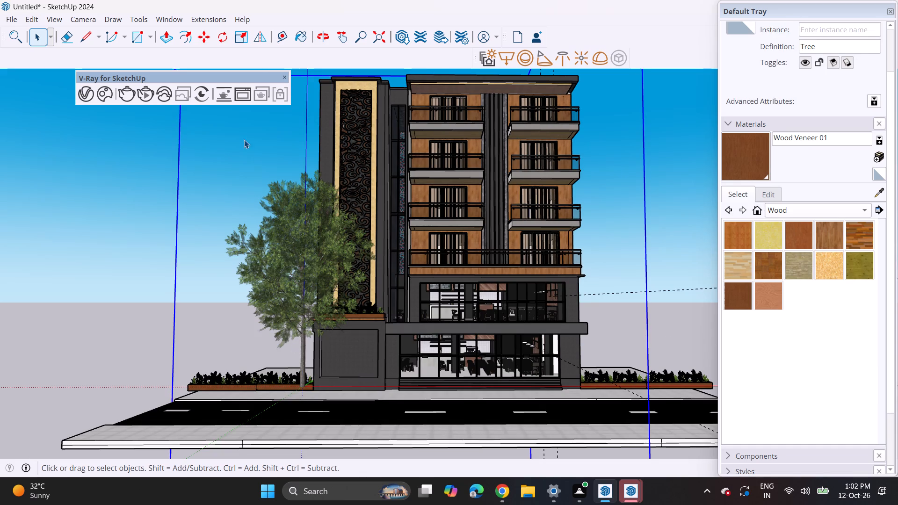
click(202, 39)
click(288, 322)
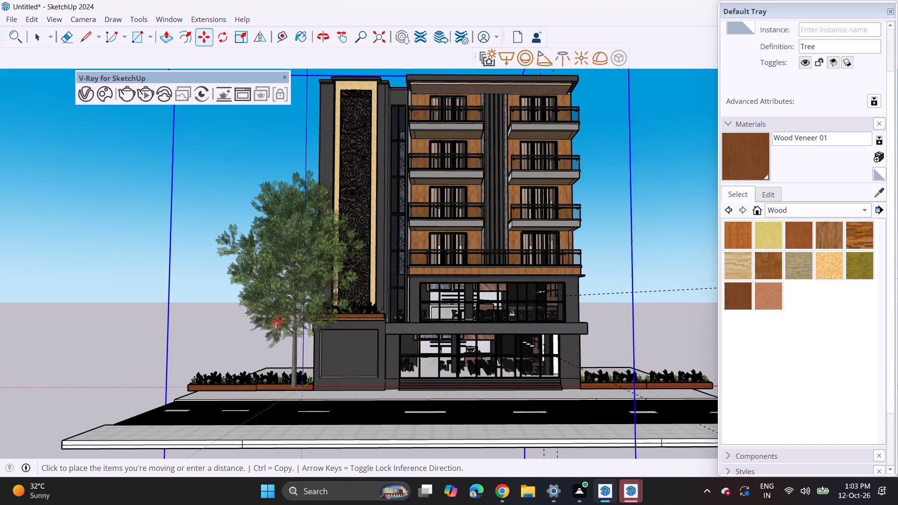
middle_drag(616, 292, 553, 461)
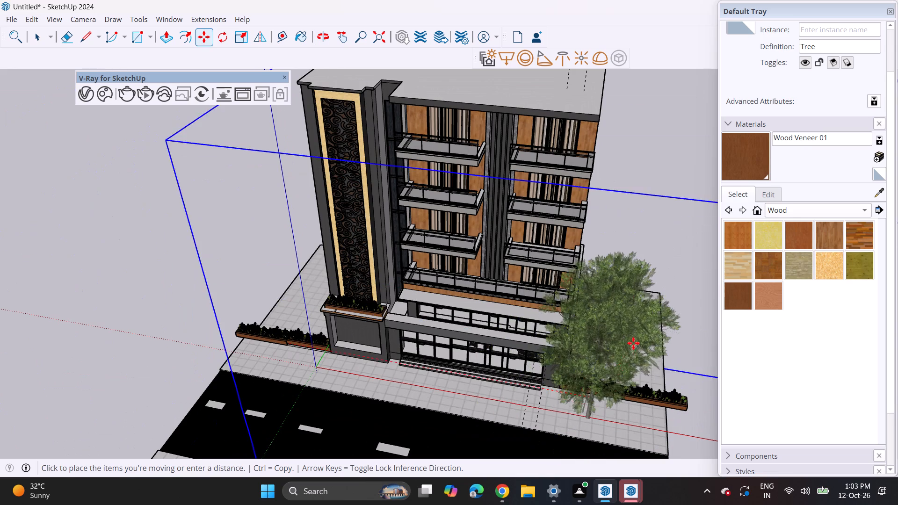
click(613, 347)
Examine the tree's position against the building and planters from the front.
middle_drag(561, 405, 607, 265)
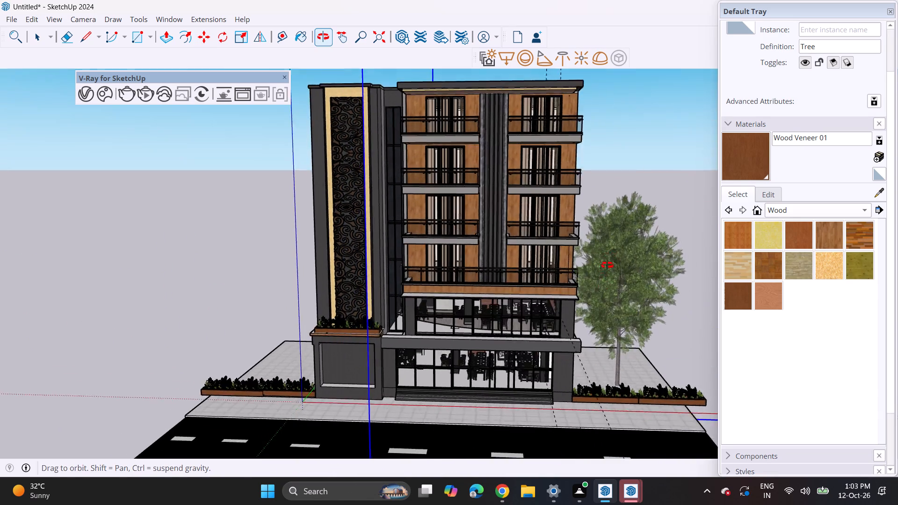
middle_drag(607, 265, 612, 237)
scroll(600, 267, up, 2)
scroll(598, 278, down, 2)
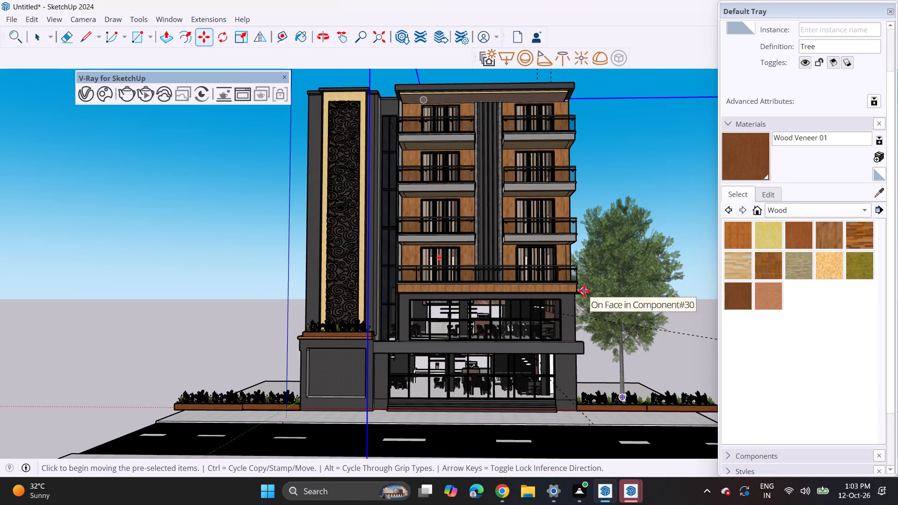
shift+middle_drag(584, 292, 564, 300)
middle_drag(568, 294, 581, 272)
middle_drag(547, 317, 536, 355)
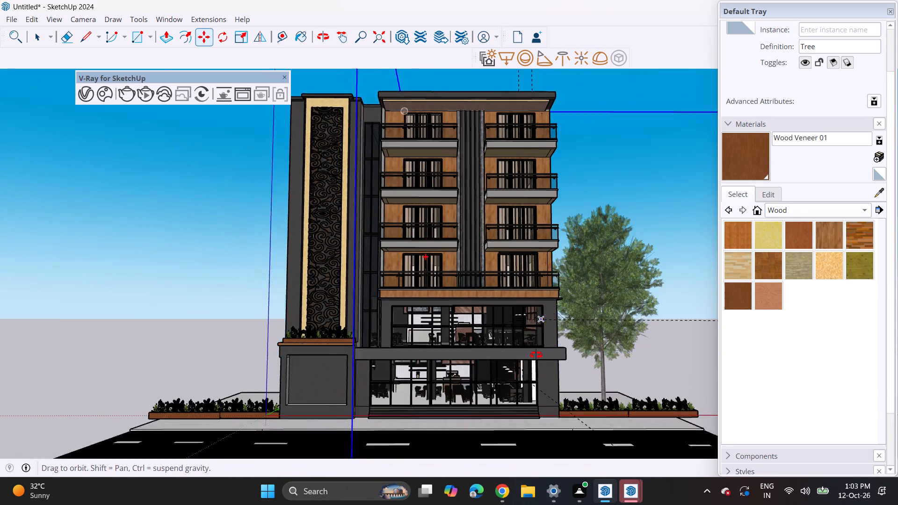
middle_drag(536, 355, 535, 356)
shift+middle_drag(524, 359, 545, 336)
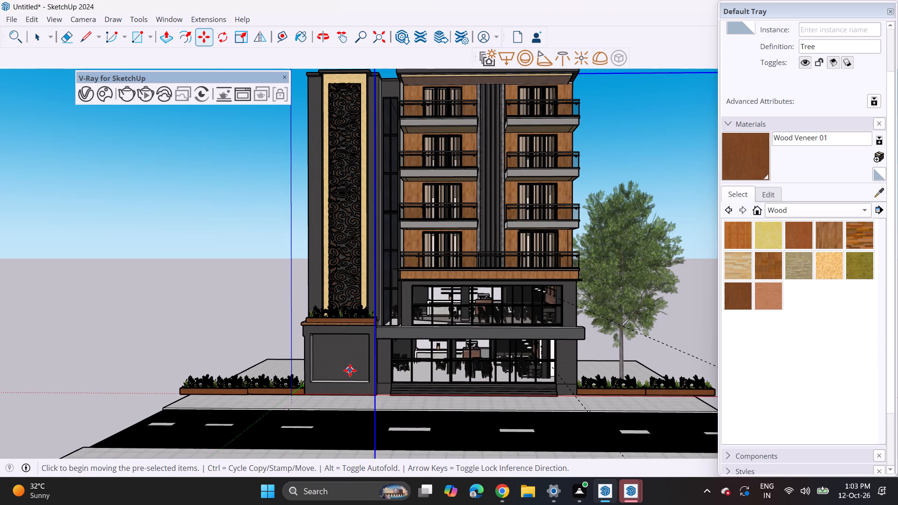
Draw a jagged freehand curve across the tower base's recessed panel, zigzagging down and up from one upper corner to the other.
scroll(350, 370, up, 4)
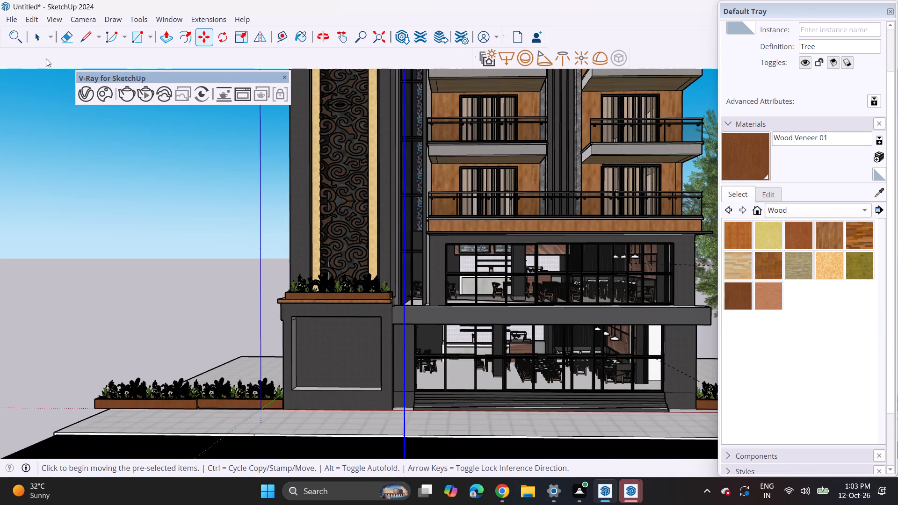
click(99, 40)
click(101, 68)
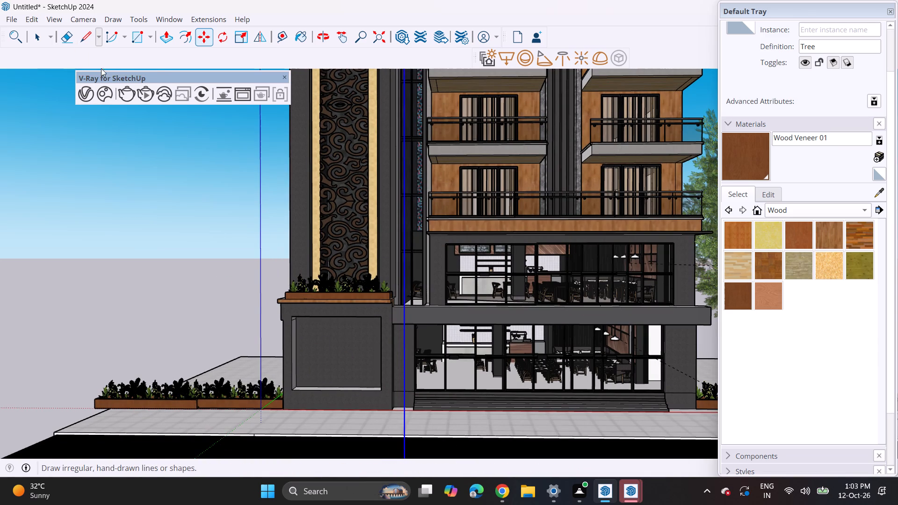
scroll(282, 354, up, 6)
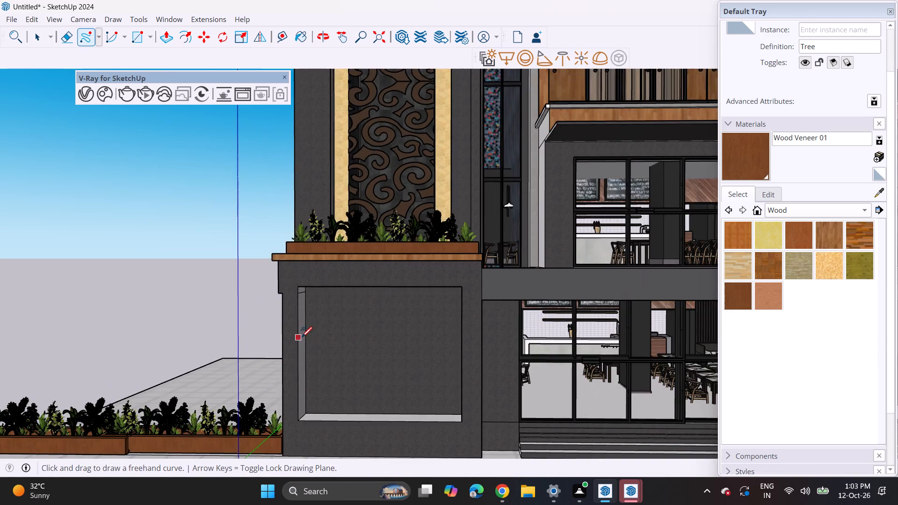
middle_drag(303, 336, 307, 289)
scroll(314, 281, up, 3)
drag(305, 261, 325, 288)
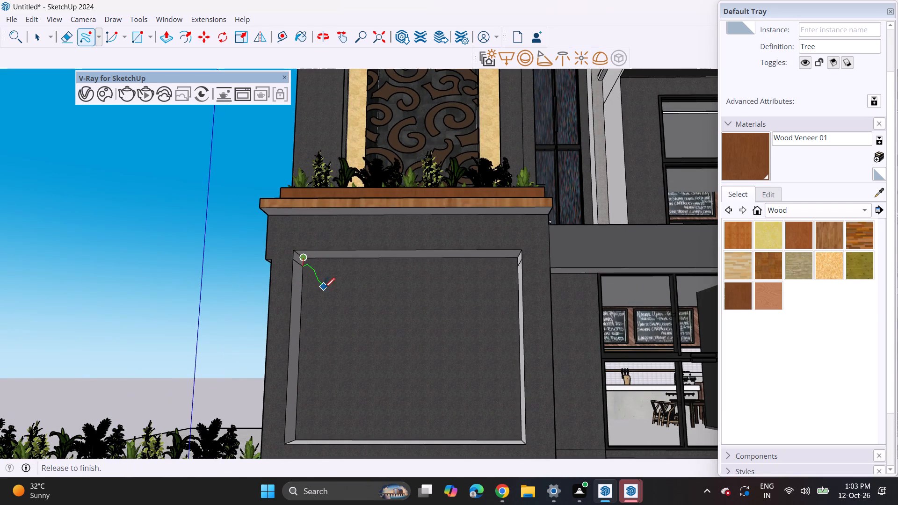
drag(325, 288, 330, 410)
drag(330, 410, 358, 303)
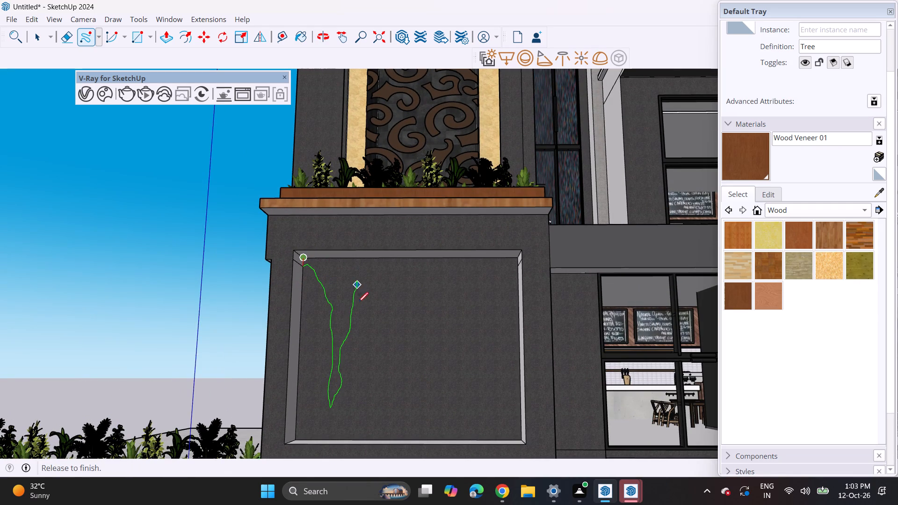
drag(358, 303, 377, 368)
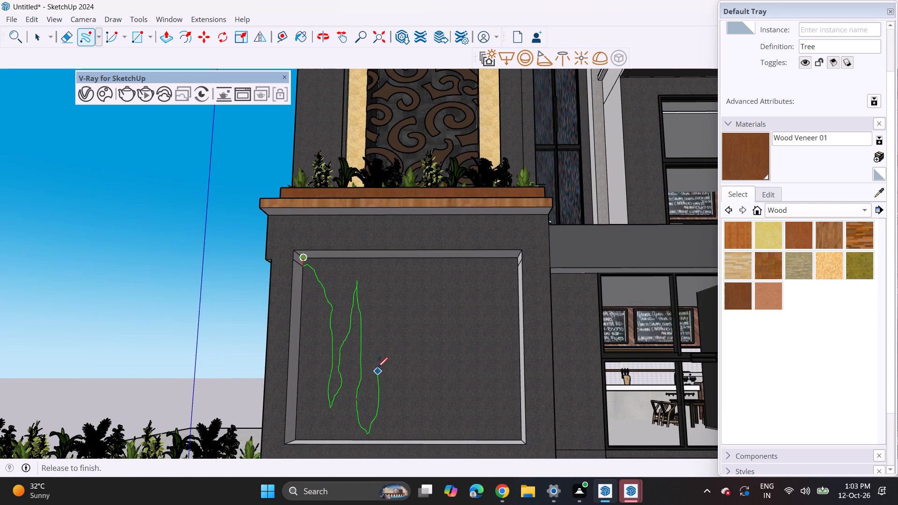
drag(377, 368, 427, 369)
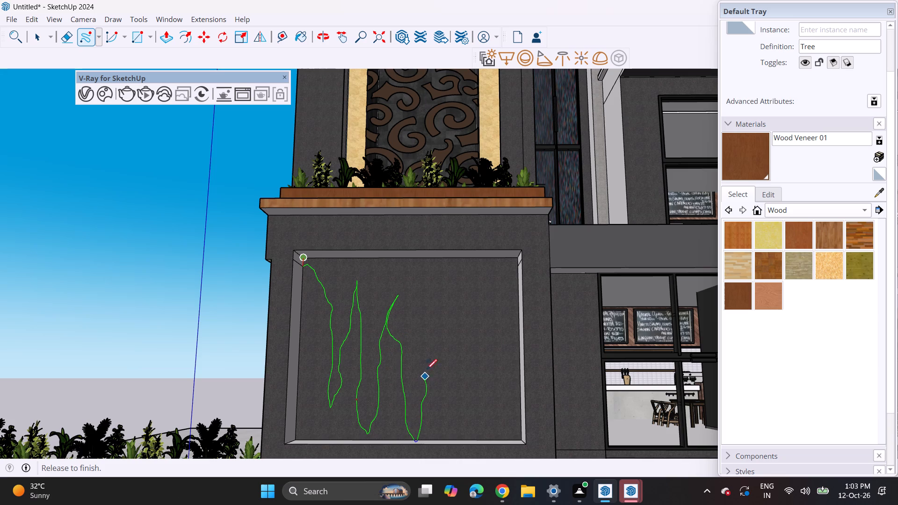
drag(427, 369, 471, 385)
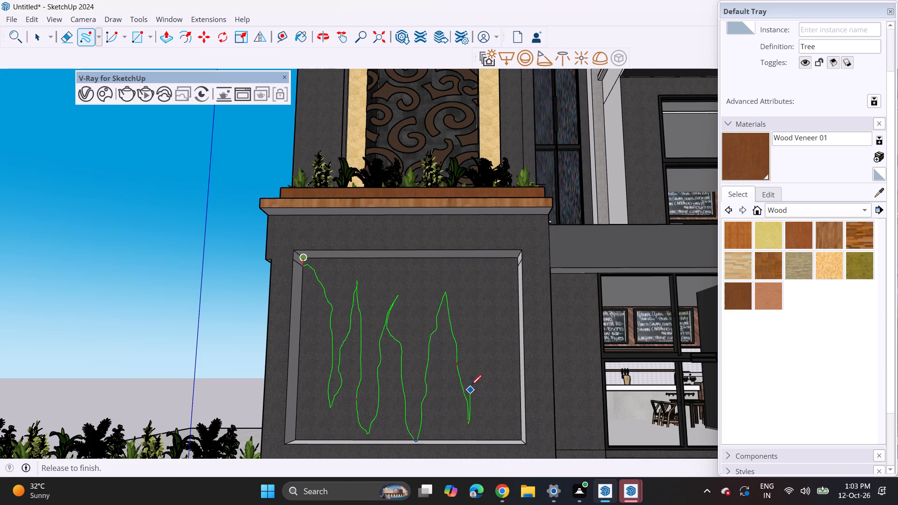
drag(471, 385, 492, 332)
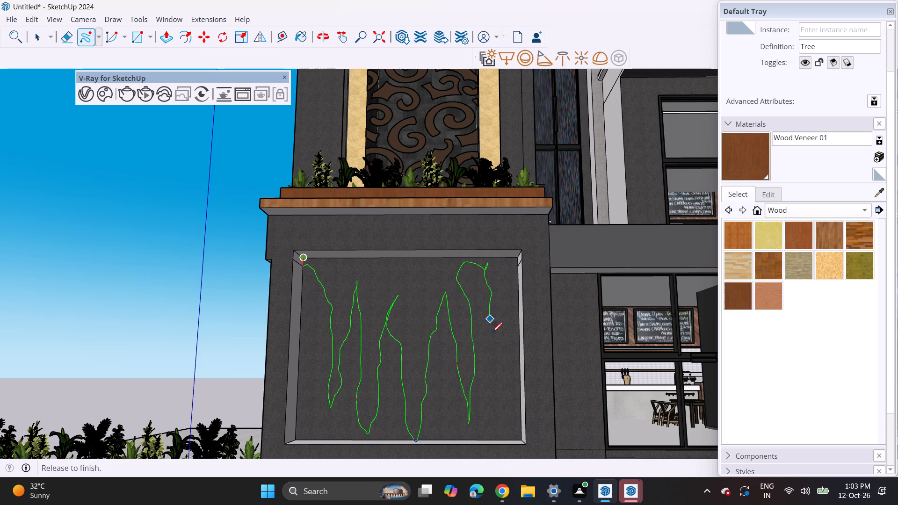
drag(492, 332, 517, 260)
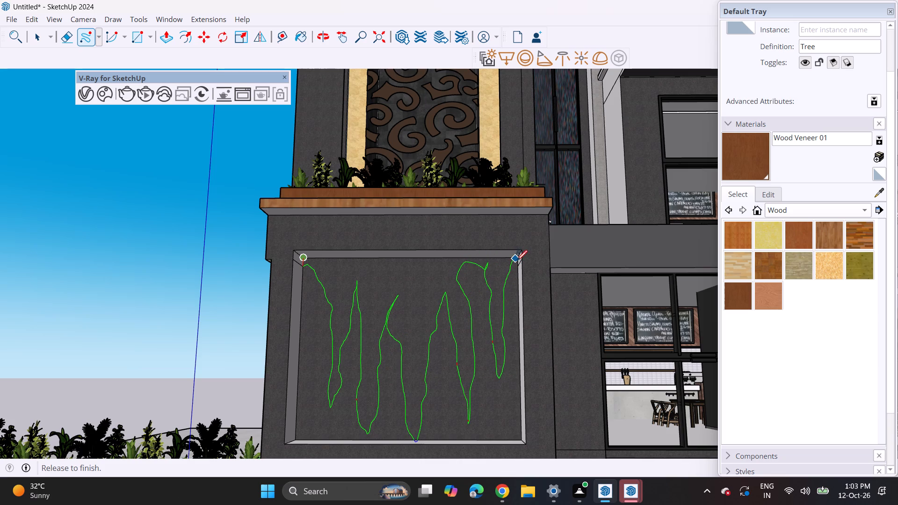
drag(517, 260, 517, 260)
scroll(584, 313, down, 4)
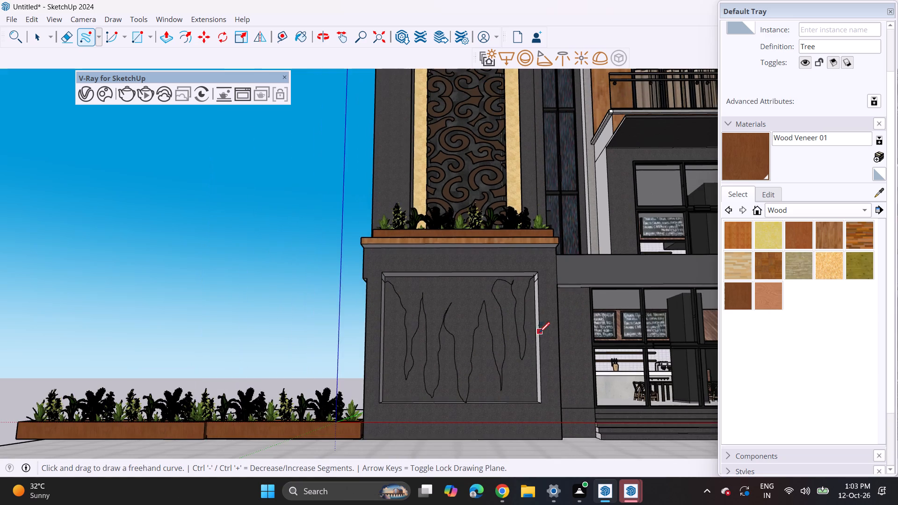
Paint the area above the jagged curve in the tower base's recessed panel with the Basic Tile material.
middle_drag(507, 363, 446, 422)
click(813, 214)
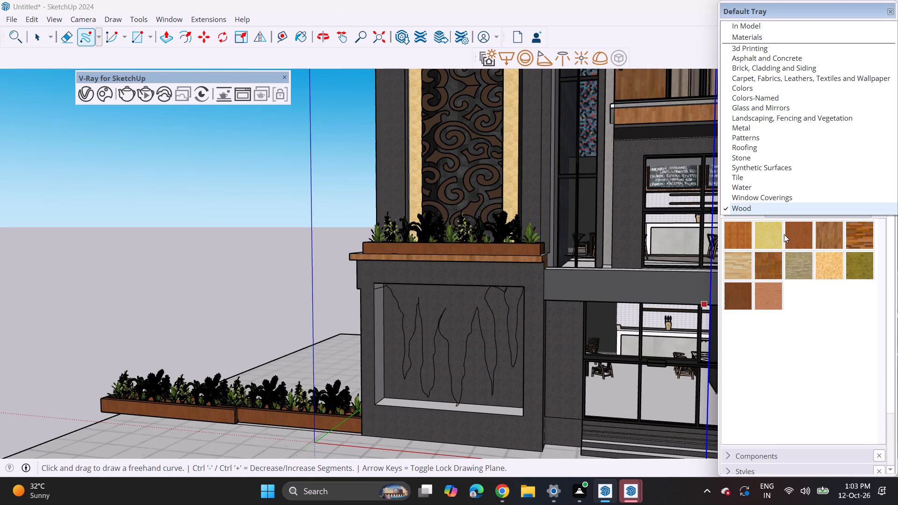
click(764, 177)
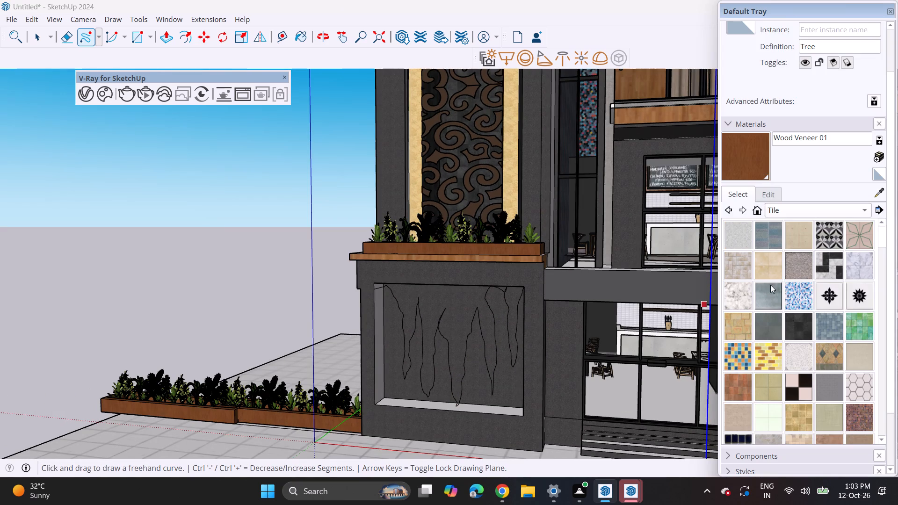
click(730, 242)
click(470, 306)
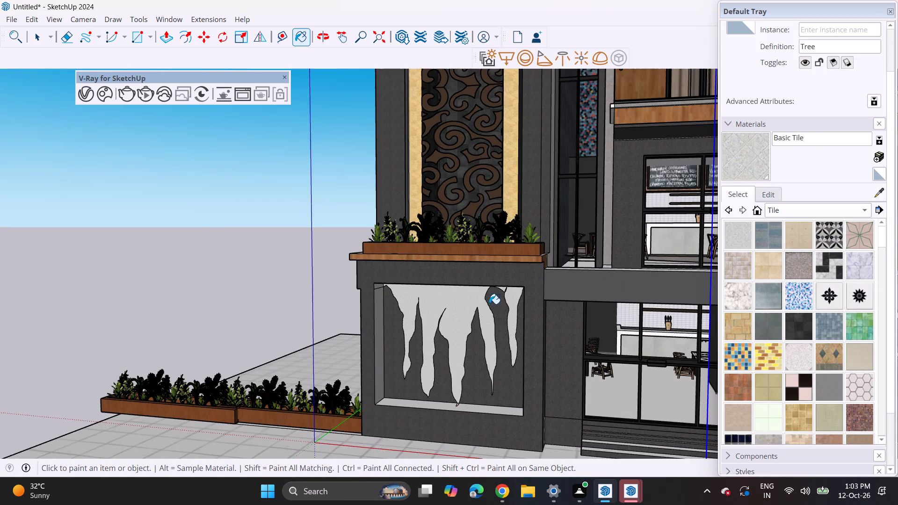
Undo the Basic Tile paint and the jagged freehand curve on the tower base panel.
scroll(476, 327, down, 3)
middle_drag(476, 348, 374, 357)
scroll(344, 361, down, 4)
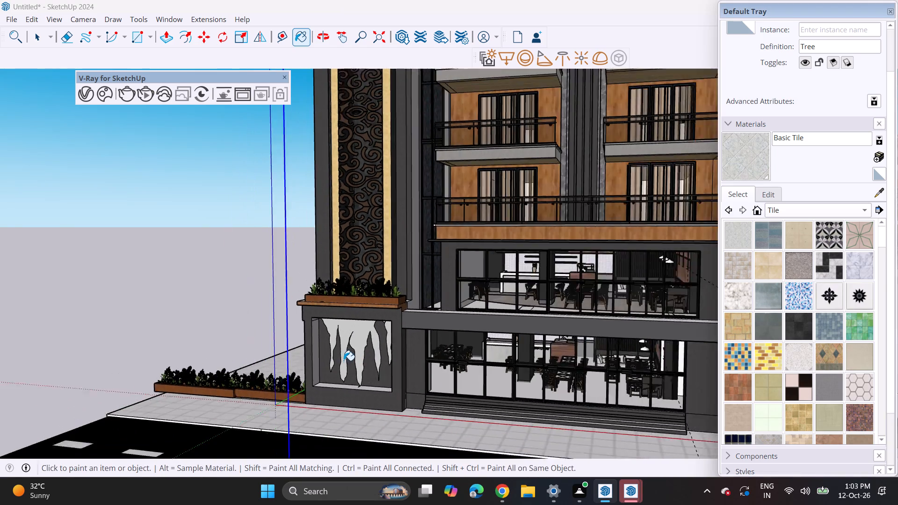
scroll(344, 361, down, 2)
shift+middle_drag(369, 361, 290, 378)
middle_drag(299, 377, 372, 366)
scroll(375, 366, down, 2)
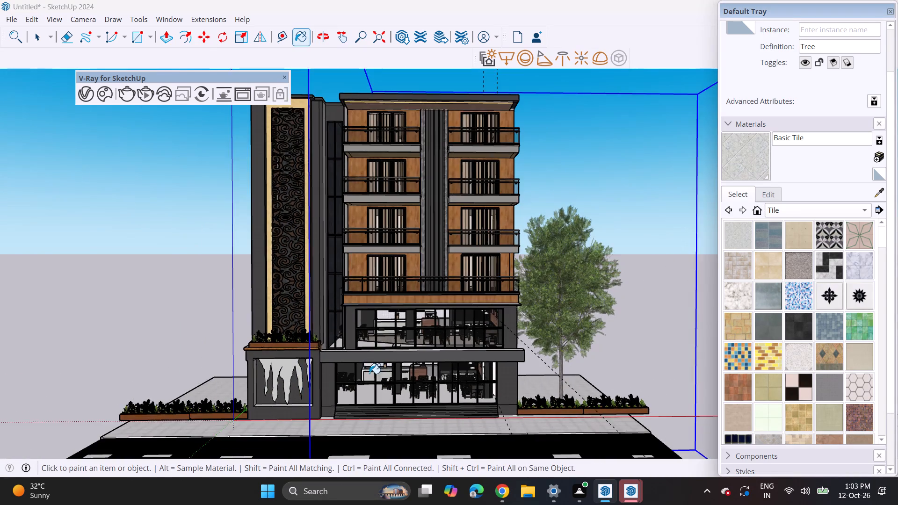
shift+middle_drag(369, 374, 404, 355)
middle_drag(379, 378, 357, 397)
key(ctrl+z)
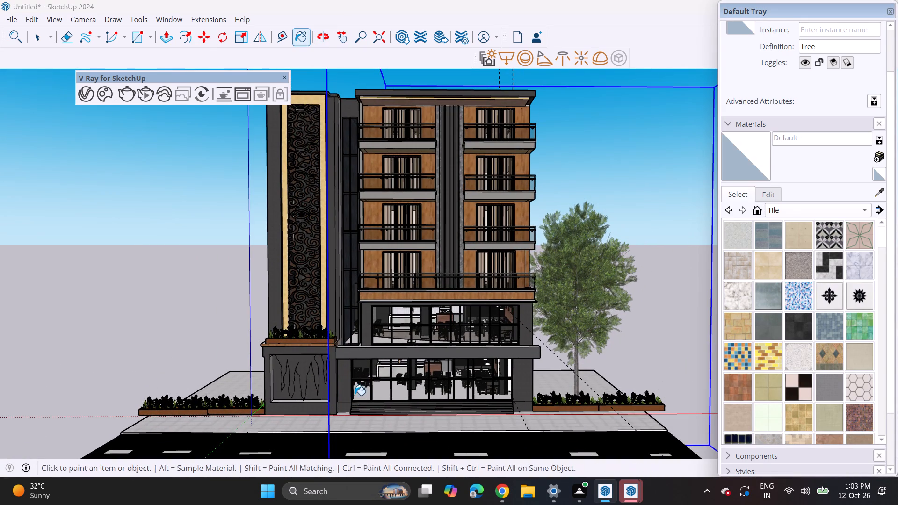
key(ctrl+z)
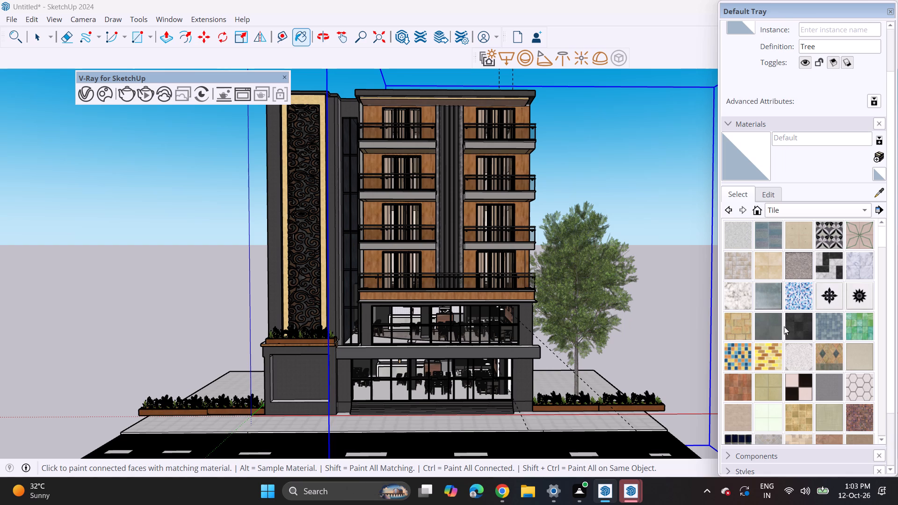
Paint the tower base's recessed panel with the Slate Light Tile material.
click(798, 325)
click(319, 379)
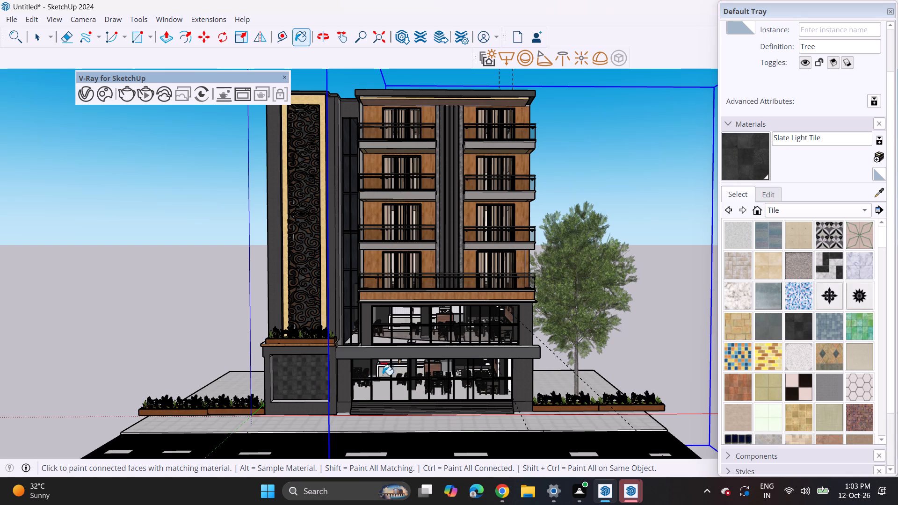
Sample the Wood Floor material from the upper-storey façade cladding and brighten its colour to a light orange.
scroll(469, 356, down, 1)
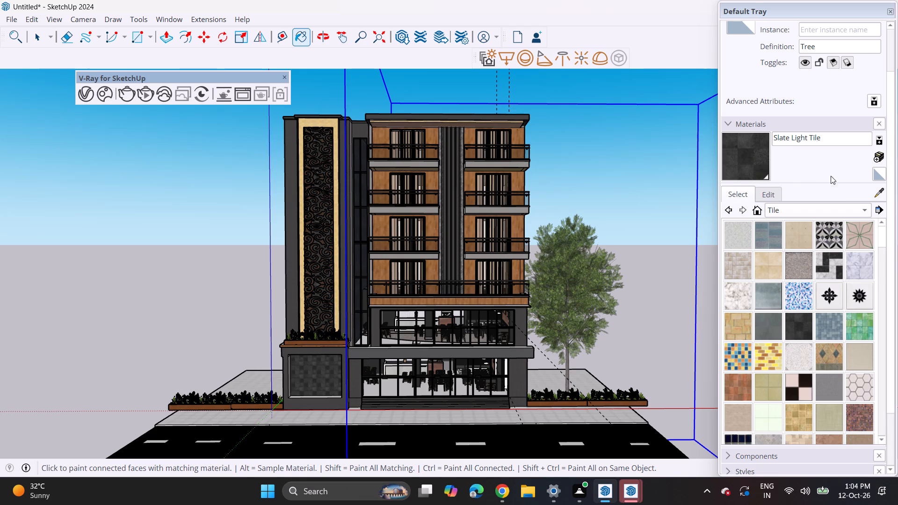
click(885, 191)
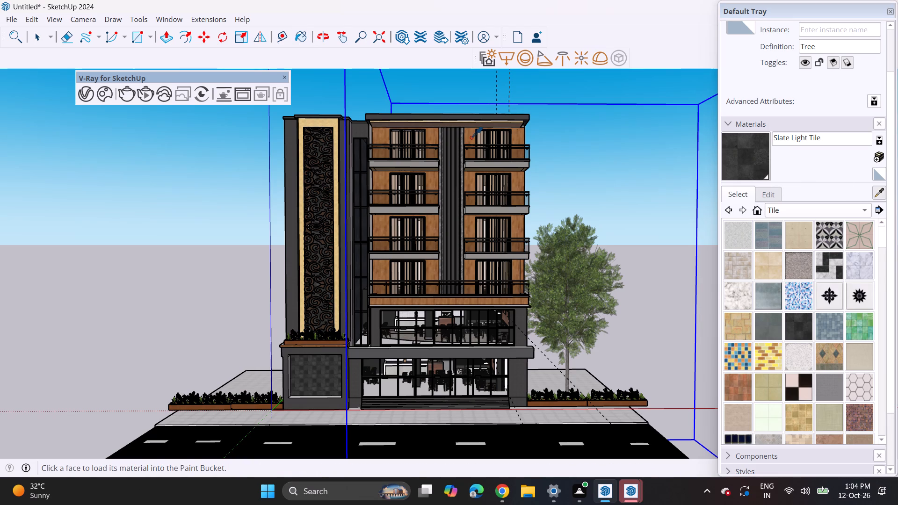
click(471, 137)
drag(762, 197, 767, 205)
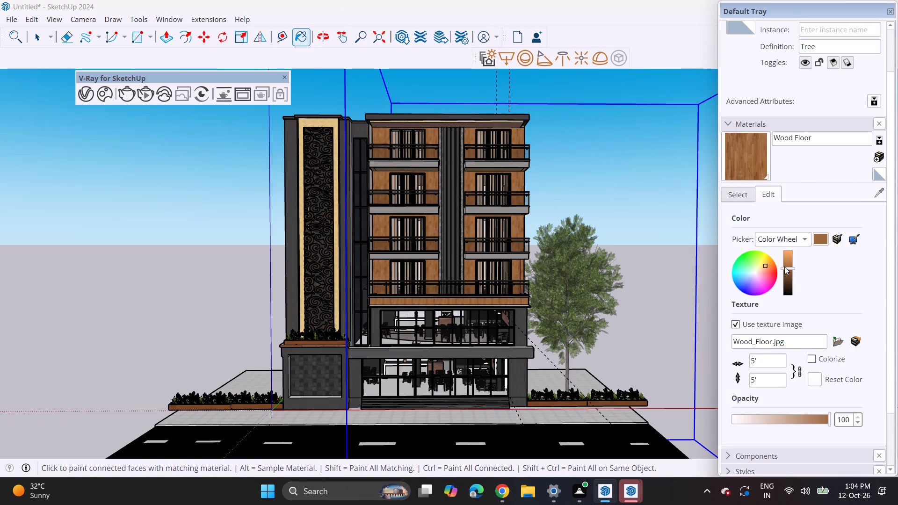
click(784, 267)
click(788, 262)
click(789, 256)
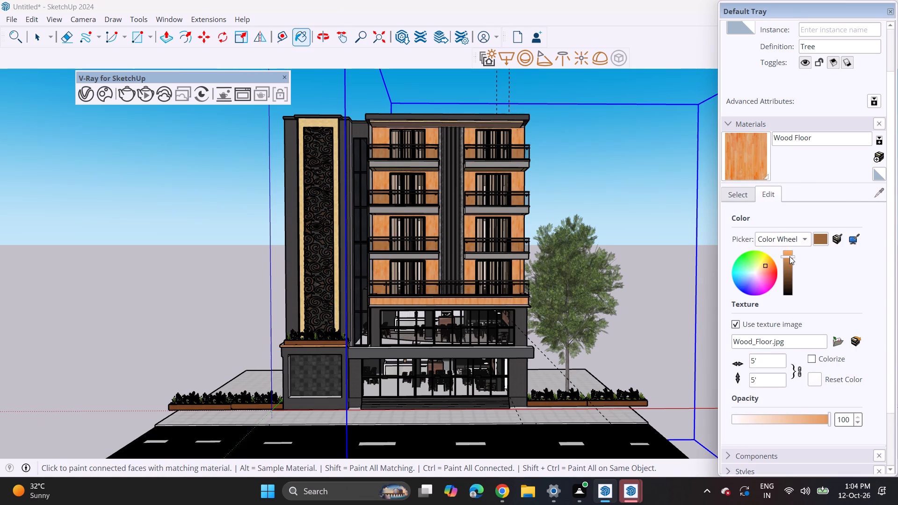
click(793, 250)
Set the Wood Floor cladding material's opacity to 68, and clear the selection.
click(760, 417)
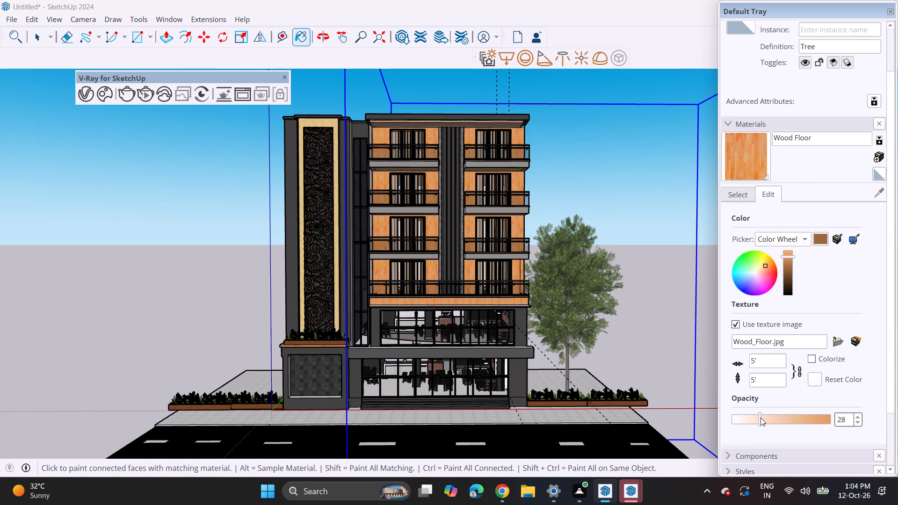
click(766, 422)
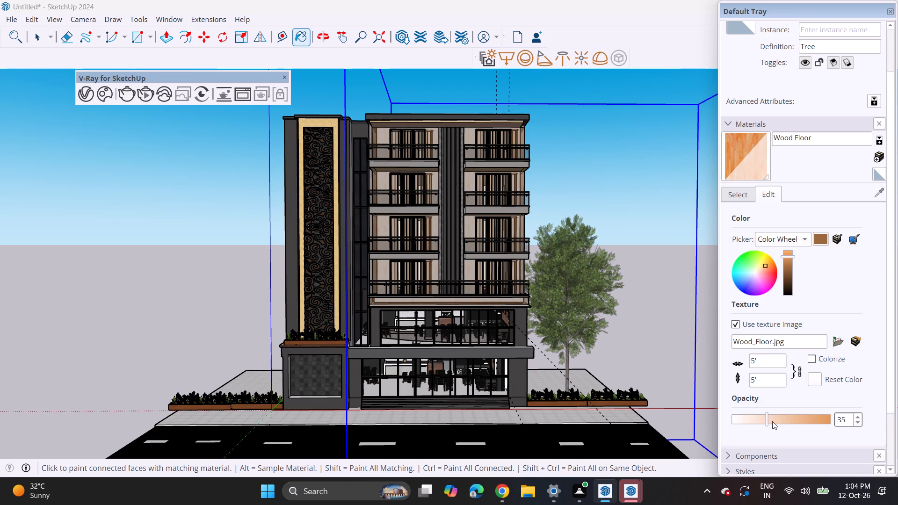
click(772, 421)
drag(775, 420, 782, 418)
click(784, 418)
drag(789, 420, 794, 420)
click(797, 419)
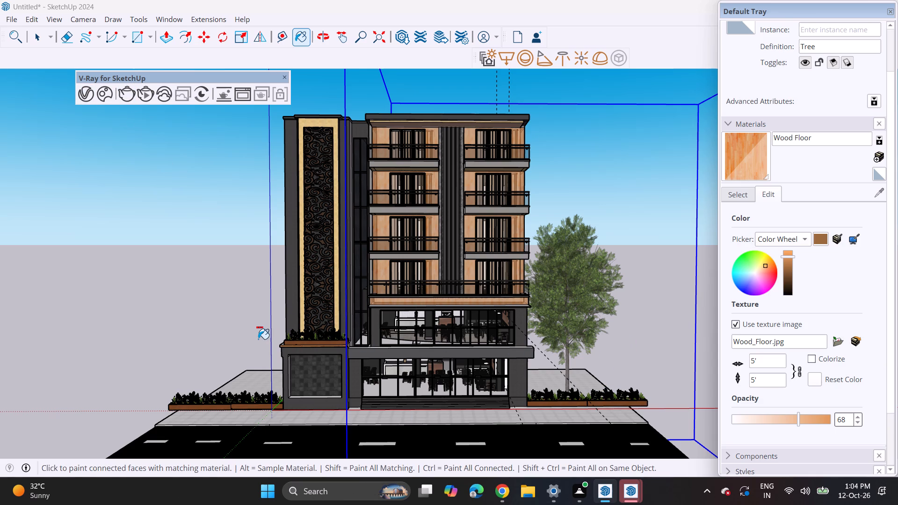
key(space)
click(243, 336)
key(space)
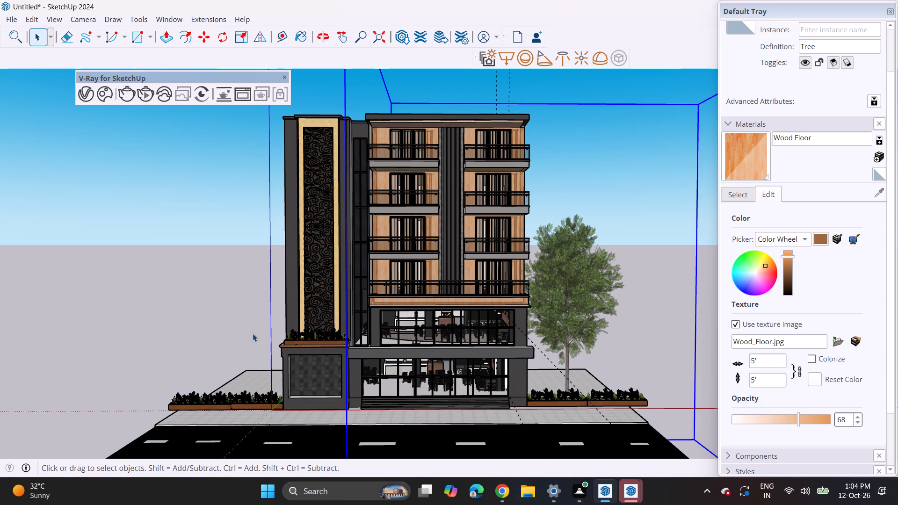
click(253, 333)
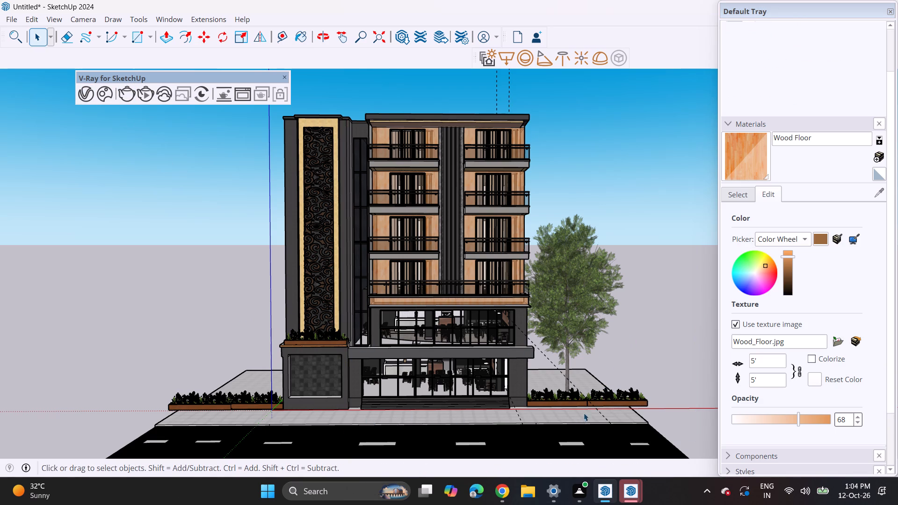
Sample the Tile Grey material from the pavement and replace its texture image with the grass image "download" from the Downloads folder.
drag(743, 196, 769, 200)
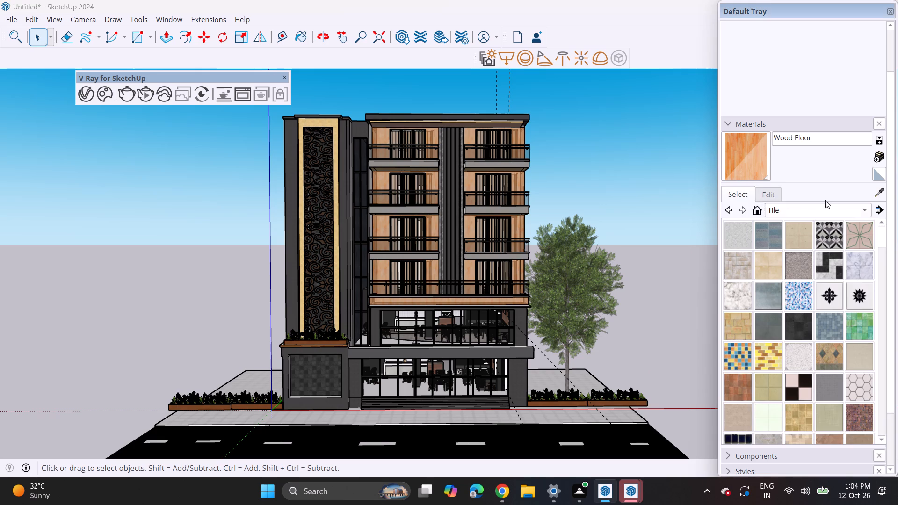
click(879, 195)
click(561, 411)
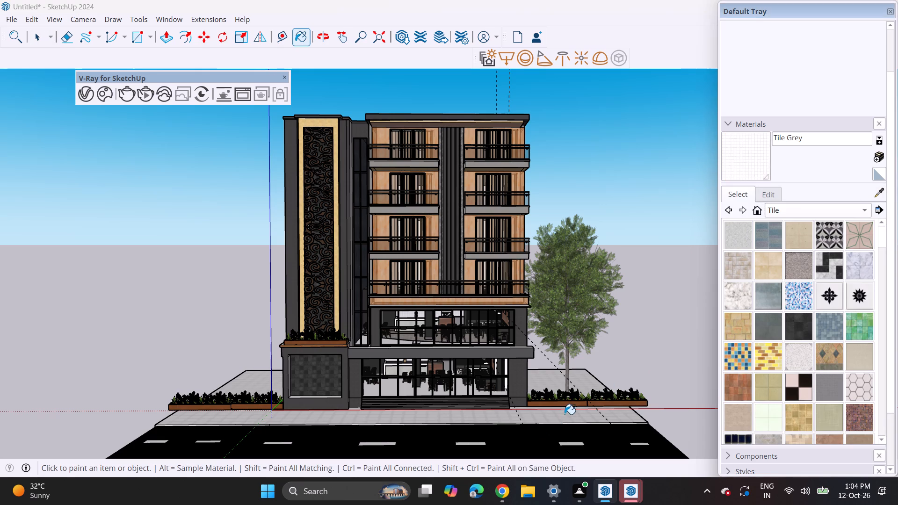
click(769, 198)
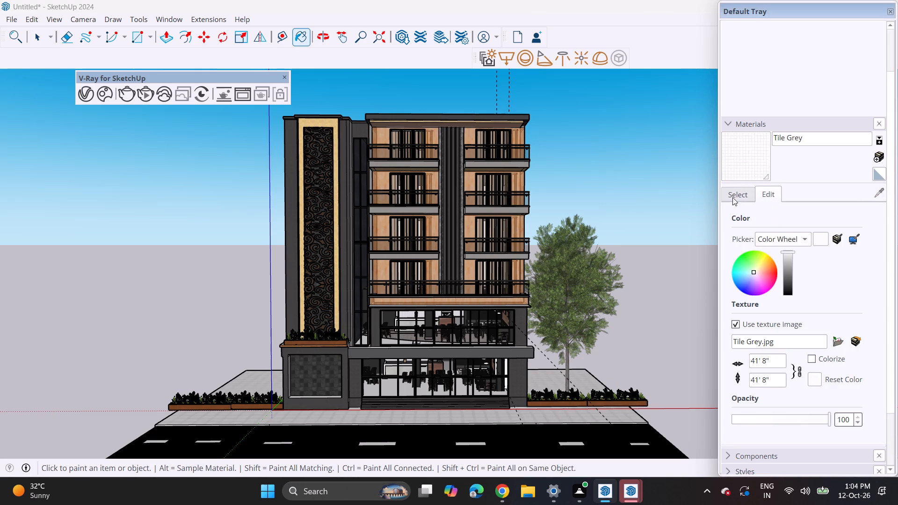
click(836, 344)
click(61, 208)
scroll(190, 143, down, 1)
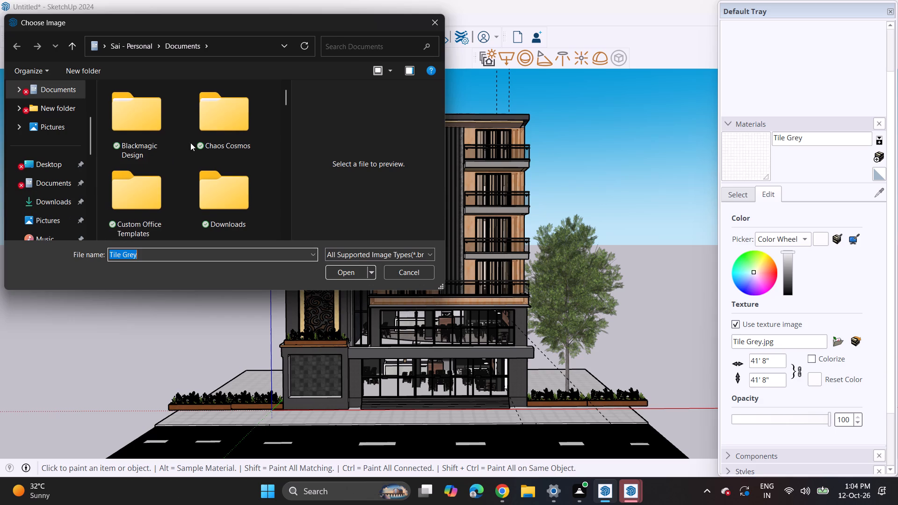
click(76, 206)
scroll(193, 151, down, 3)
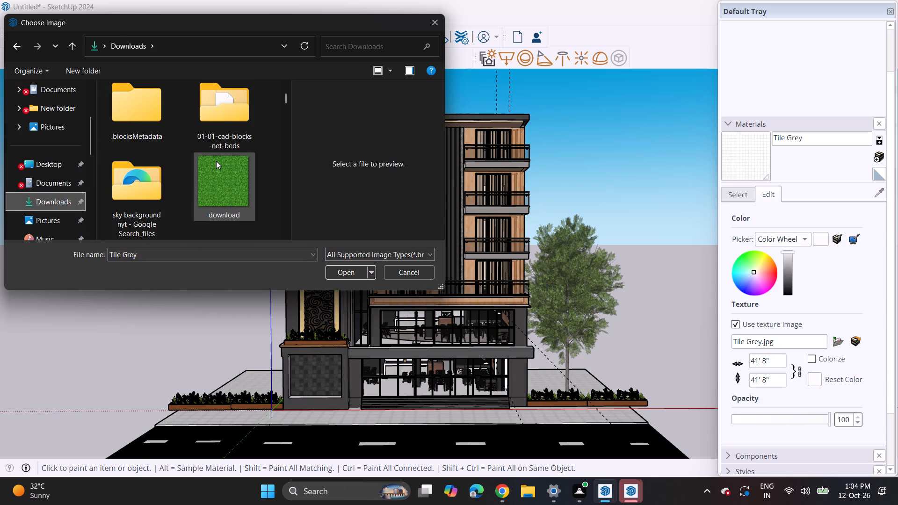
click(216, 161)
click(354, 275)
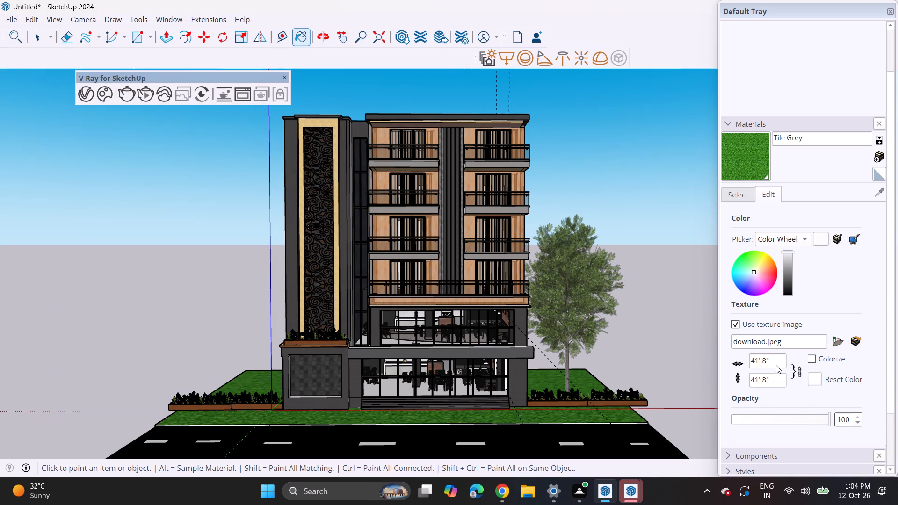
Set the grass texture's width to 500.
click(776, 361)
key(BackSpace)
key(BackSpace)
key(BackSpace)
key(BackSpace)
key(BackSpace)
key(BackSpace)
key(BackSpace)
key(BackSpace)
key(BackSpace)
key(BackSpace)
key(BackSpace)
key(BackSpace)
key(BackSpace)
key(BackSpace)
key(BackSpace)
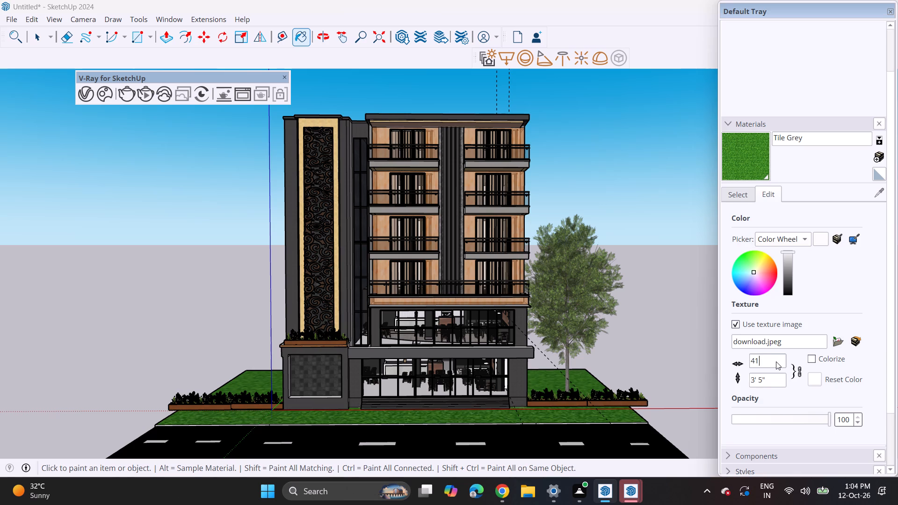
text(500)
key(space)
key(space)
click(661, 407)
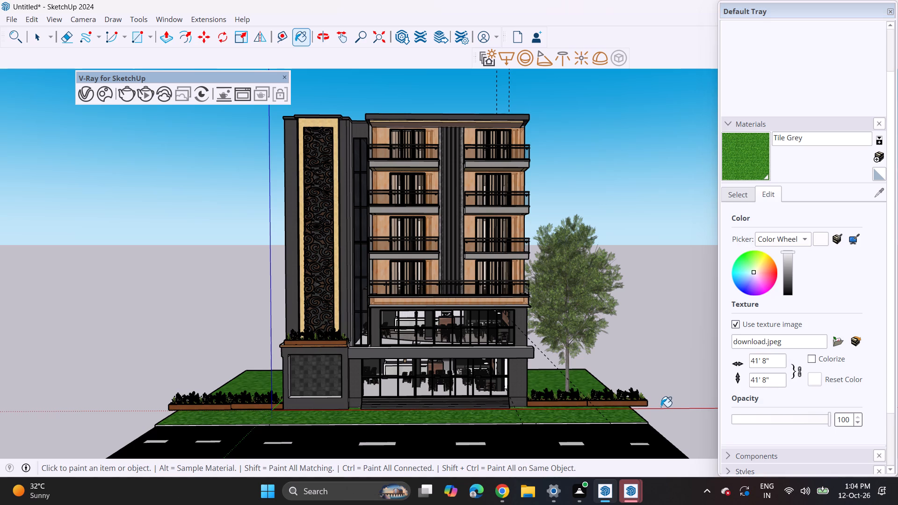
key(space)
click(682, 391)
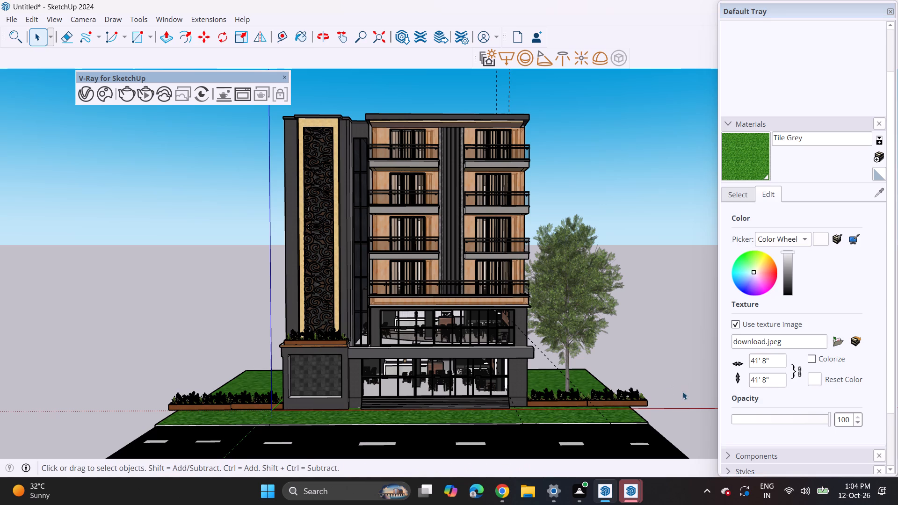
Paint the ground-floor café's floor and end wall with the Basic Tile material from the Tile collection.
shift+middle_drag(518, 332, 555, 377)
shift+middle_drag(533, 401, 531, 328)
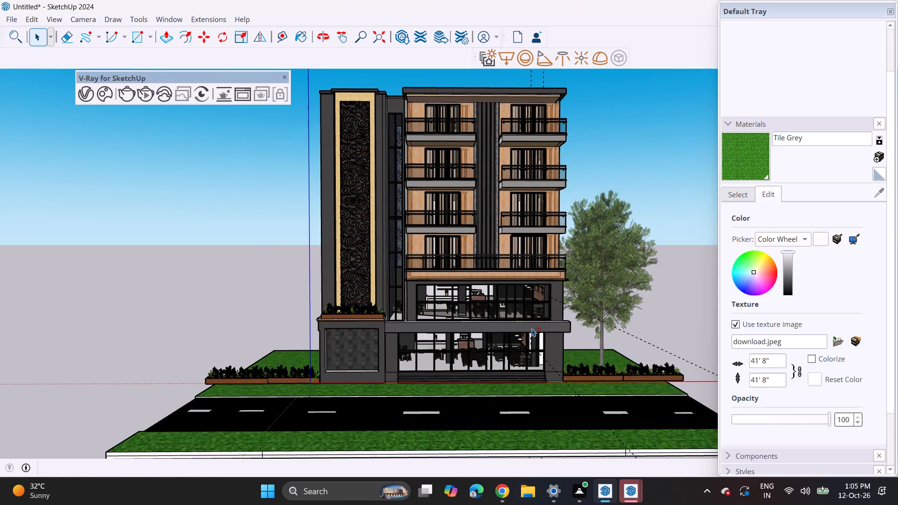
scroll(535, 163, up, 1)
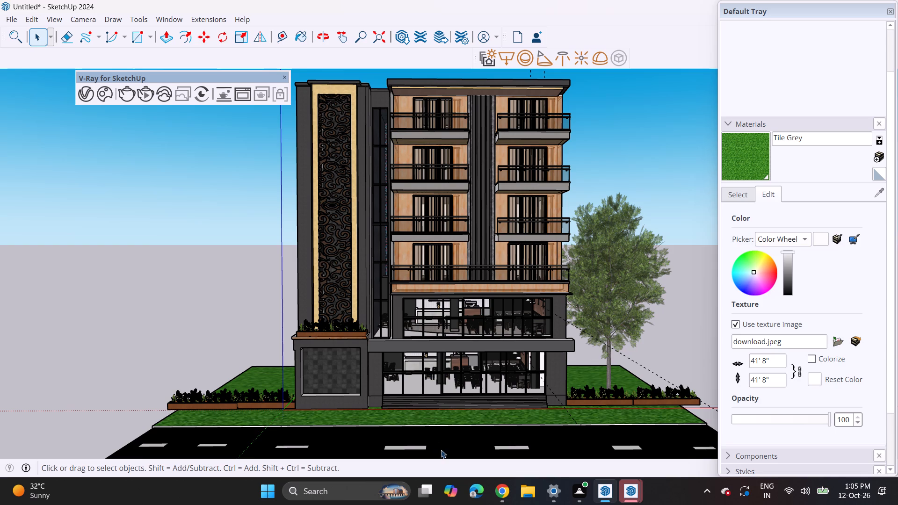
click(741, 202)
click(735, 237)
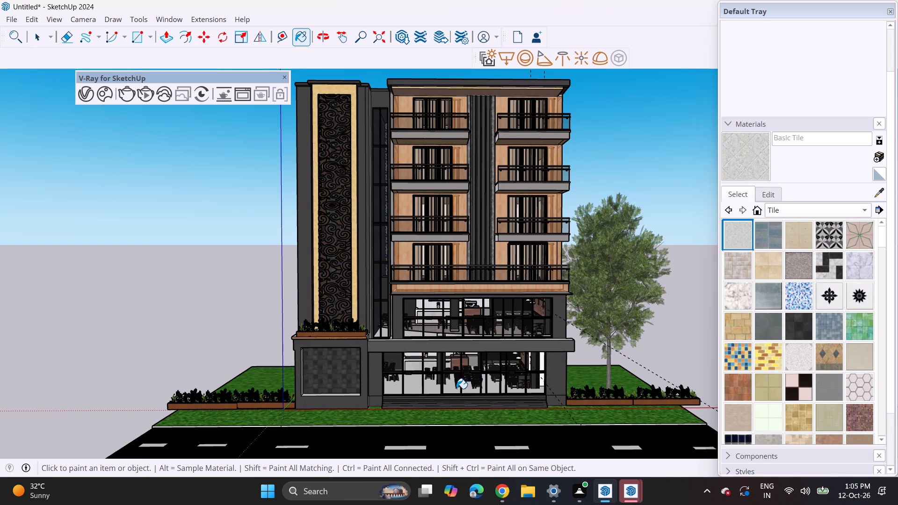
scroll(456, 389, up, 9)
scroll(575, 342, up, 1)
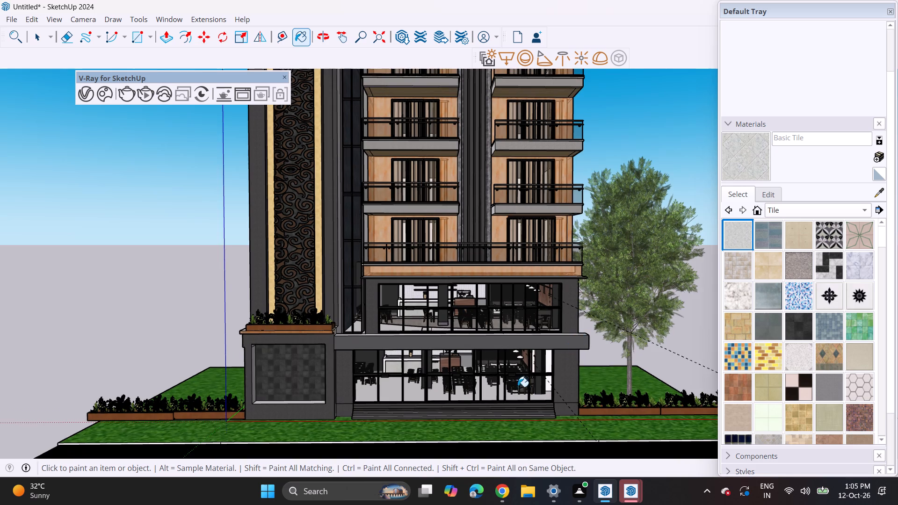
scroll(458, 394, up, 17)
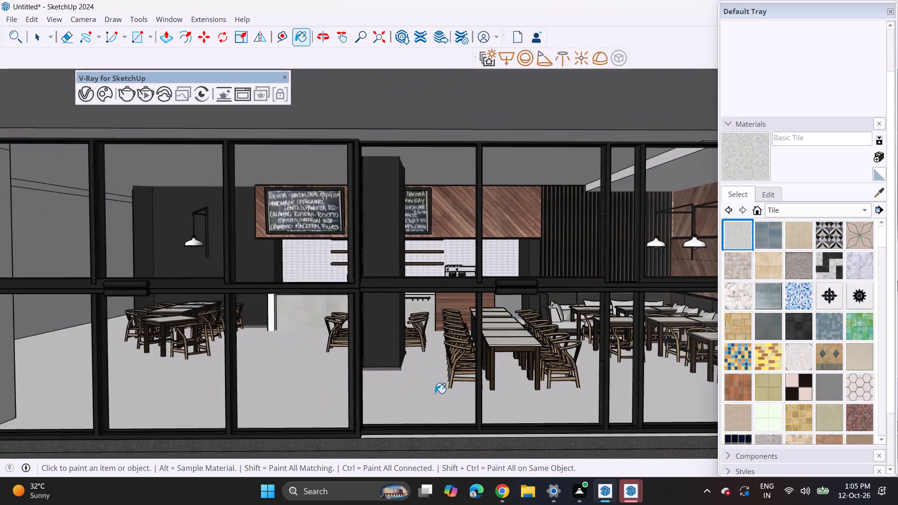
scroll(435, 393, up, 2)
scroll(344, 387, up, 1)
middle_drag(344, 387, 792, 393)
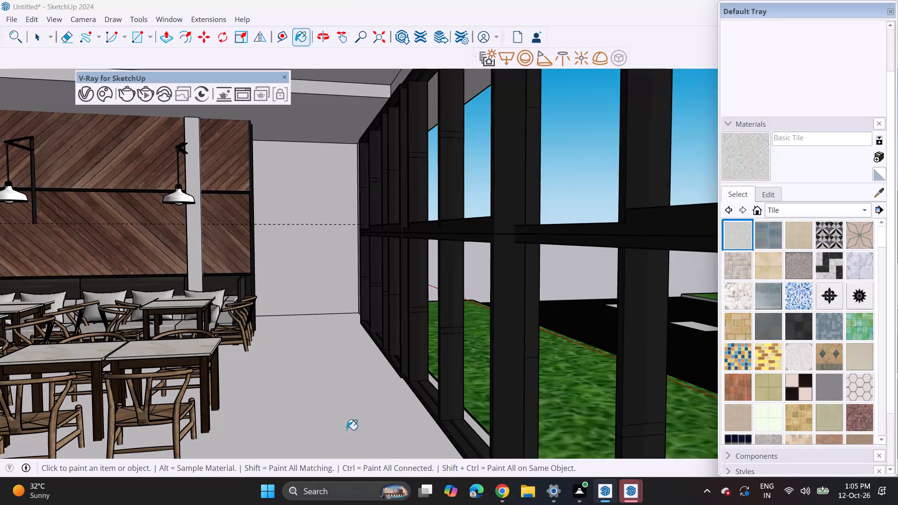
click(279, 423)
click(302, 274)
Paint the slim column in front of the ground-floor chevron wood wall with Basic Tile.
middle_drag(351, 305, 71, 337)
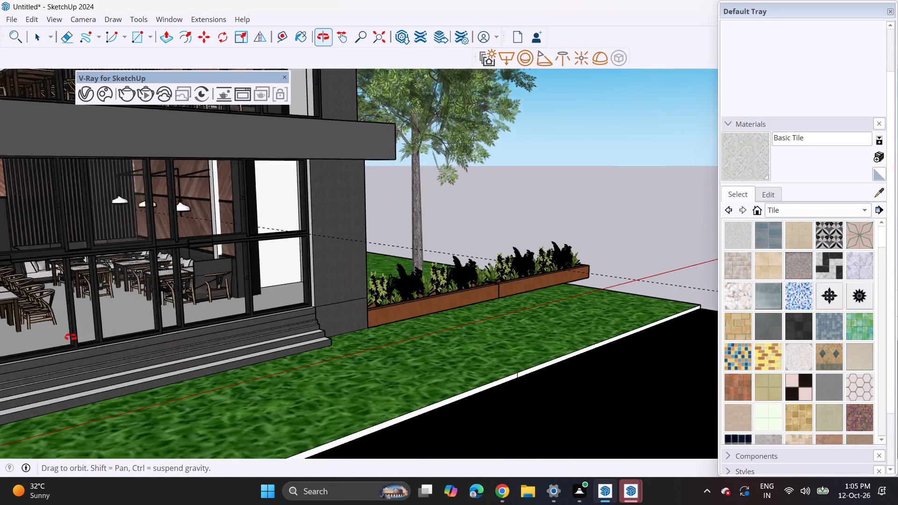
middle_drag(71, 337, 69, 337)
click(269, 210)
click(280, 209)
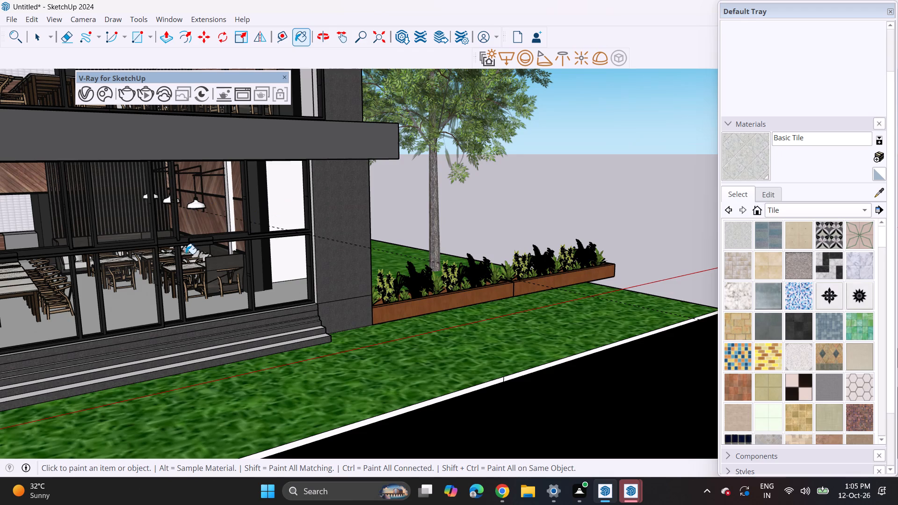
middle_drag(181, 257, 470, 238)
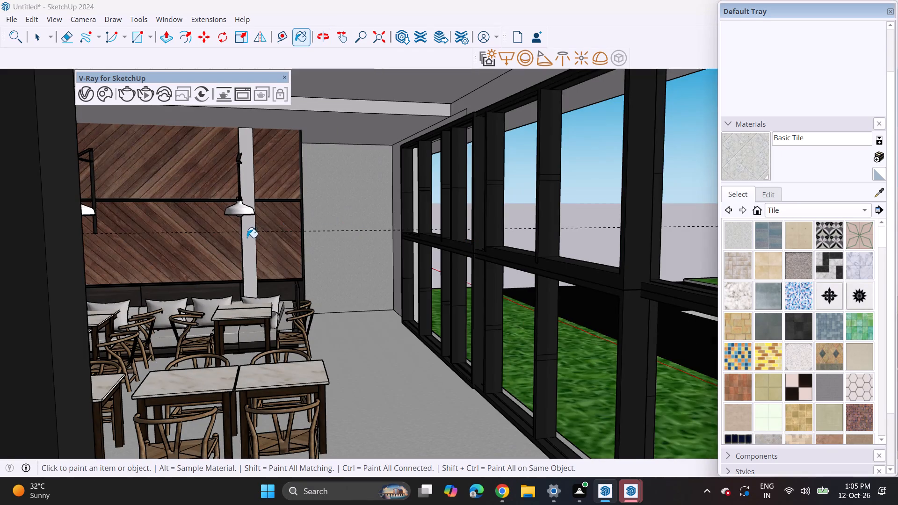
click(247, 238)
Paint the narrow white wall return between the chevron wood wall's dark frame and the end wall with Basic Tile.
scroll(322, 207, up, 4)
middle_drag(338, 215, 281, 233)
scroll(276, 235, up, 2)
middle_click(276, 235)
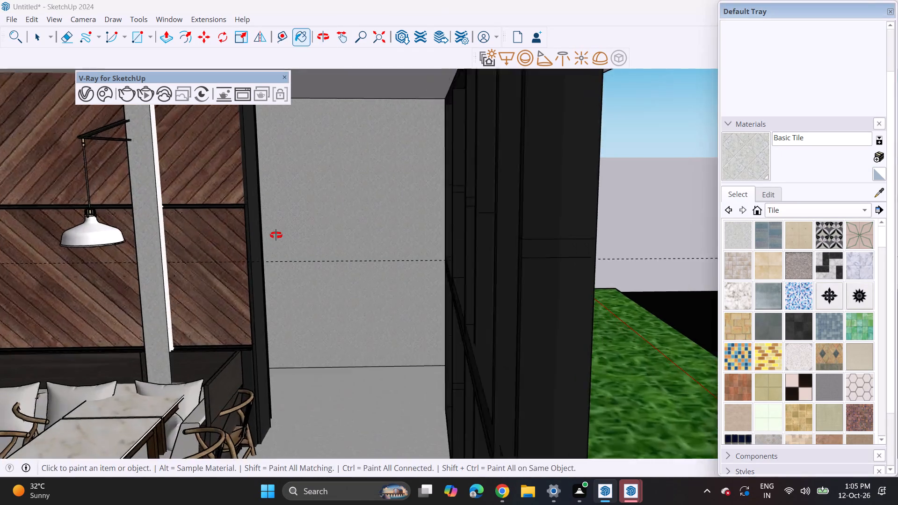
scroll(276, 235, up, 2)
middle_drag(273, 237, 237, 259)
click(205, 236)
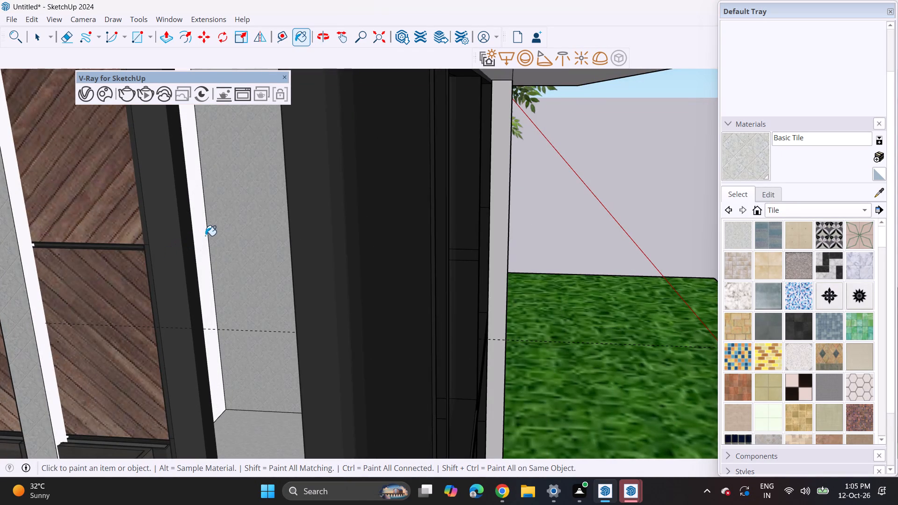
click(203, 251)
click(194, 251)
click(202, 244)
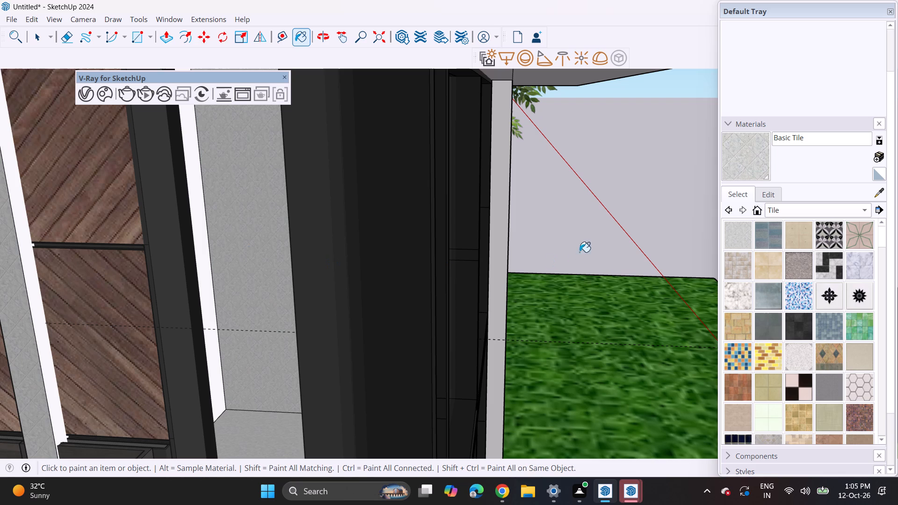
click(743, 167)
click(198, 265)
scroll(202, 263, up, 8)
middle_drag(202, 263, 293, 246)
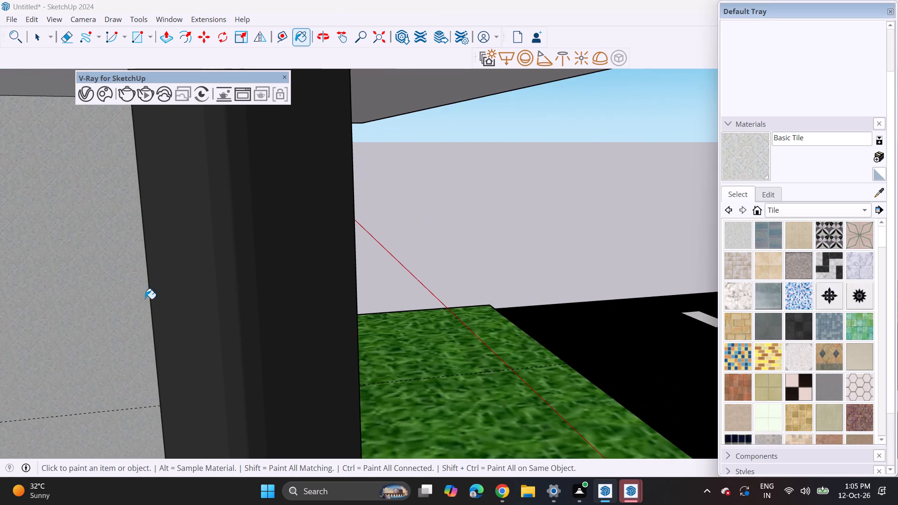
shift+middle_drag(144, 300, 578, 264)
middle_drag(132, 321, 443, 298)
middle_drag(426, 305, 284, 338)
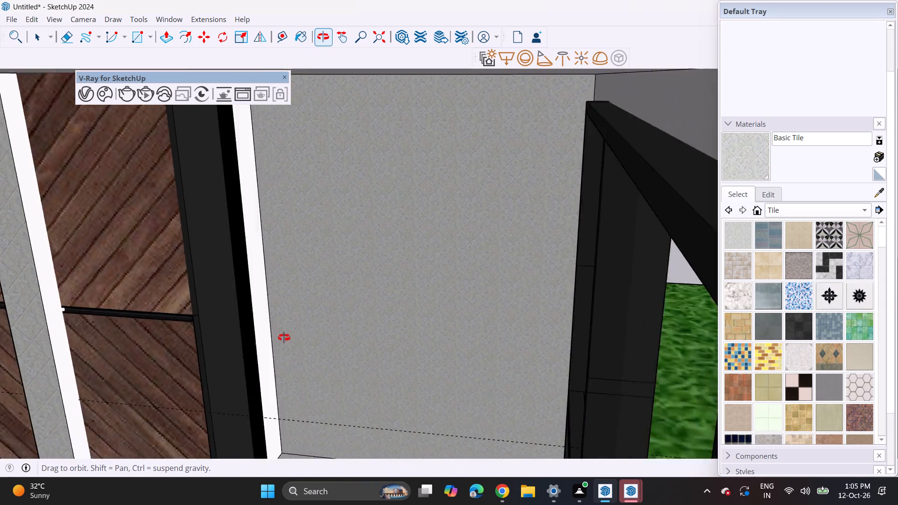
middle_drag(284, 338, 322, 323)
scroll(304, 299, up, 3)
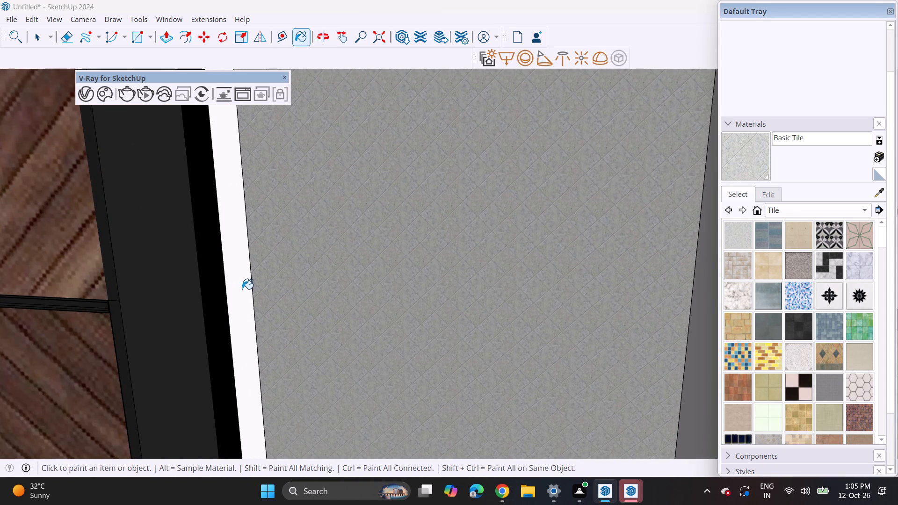
click(242, 289)
Paint the upper café level's end wall, its base strip and the bare floor beside the wood planking with Basic Tile.
scroll(241, 290, down, 4)
middle_drag(238, 291, 53, 281)
scroll(37, 266, down, 6)
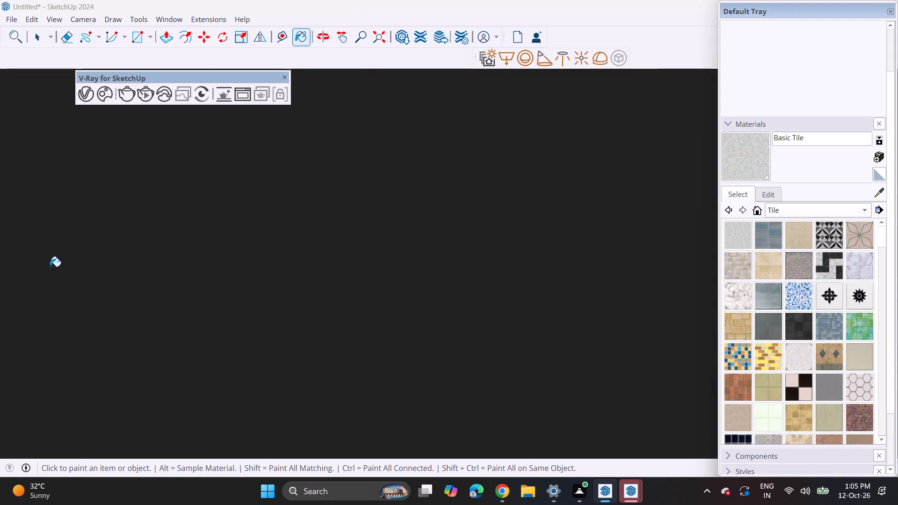
scroll(50, 267, down, 13)
scroll(274, 231, down, 10)
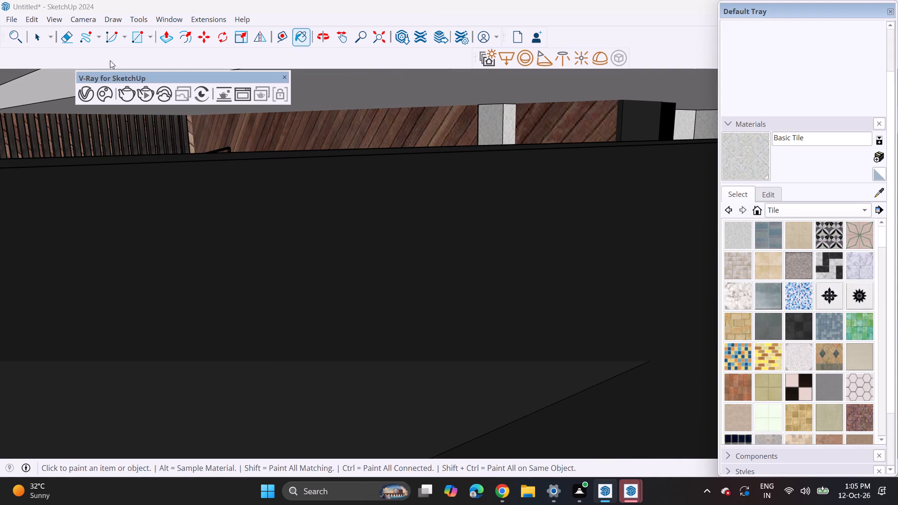
click(380, 43)
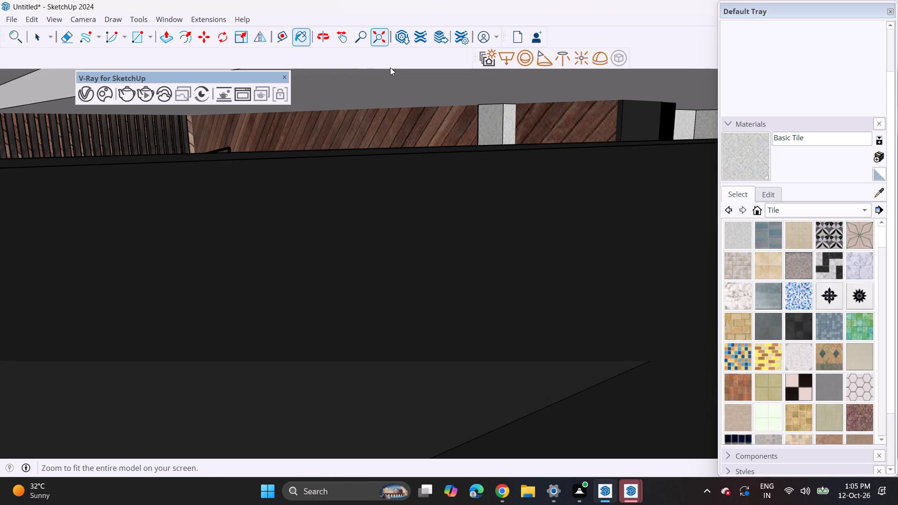
middle_click(506, 244)
scroll(506, 244, up, 10)
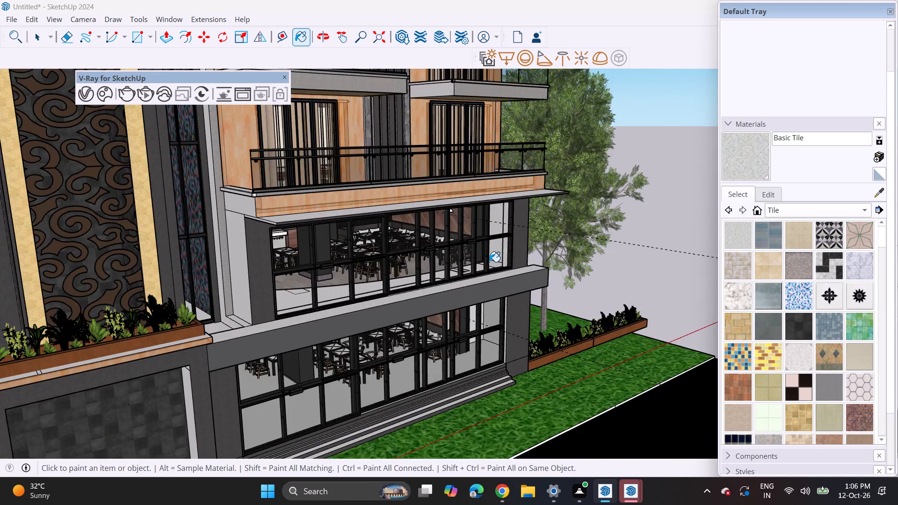
scroll(489, 262, up, 18)
middle_drag(214, 328, 459, 328)
click(412, 199)
click(417, 300)
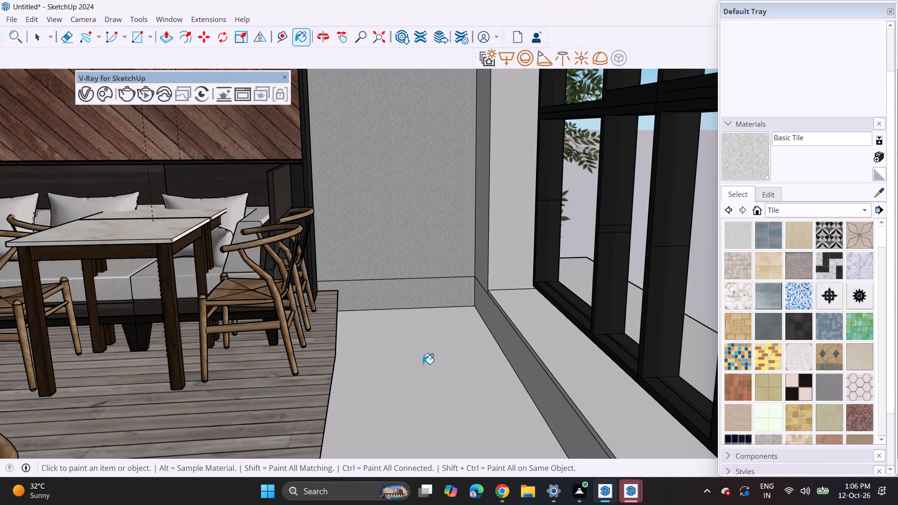
click(423, 364)
Examine the upper café's floor finish and the whole front elevation for surfaces that still need materials.
middle_drag(441, 375, 418, 361)
ctrl+middle_drag(190, 418, 331, 348)
middle_drag(319, 352, 181, 384)
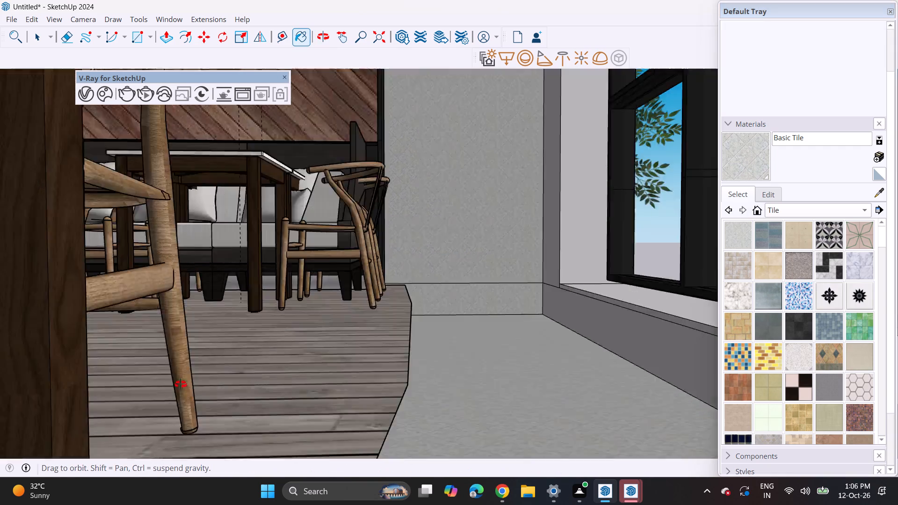
middle_drag(181, 384, 0, 378)
middle_drag(245, 307, 167, 323)
scroll(167, 323, down, 5)
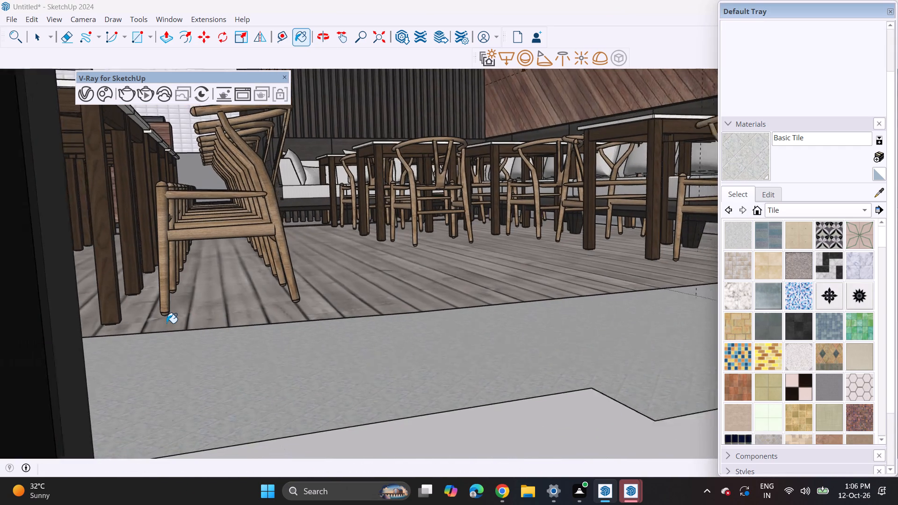
scroll(167, 323, down, 5)
click(384, 36)
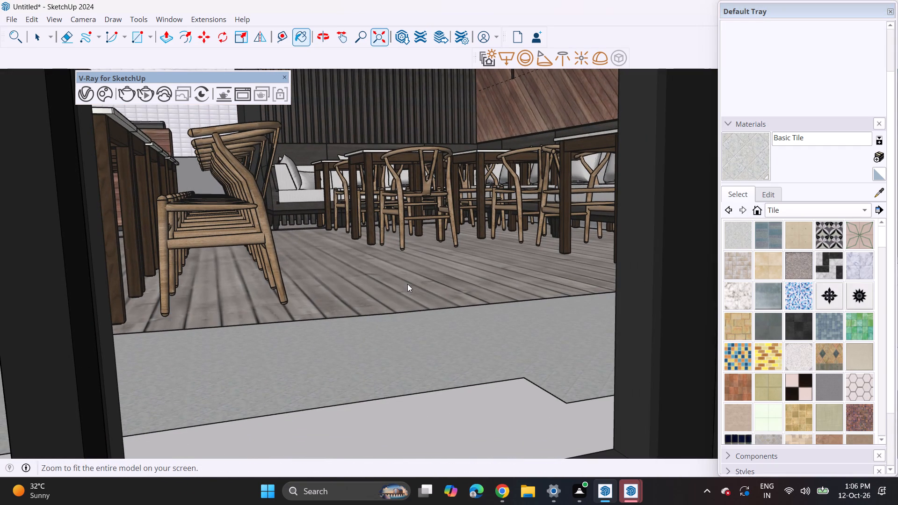
middle_drag(397, 335, 315, 327)
scroll(500, 315, up, 1)
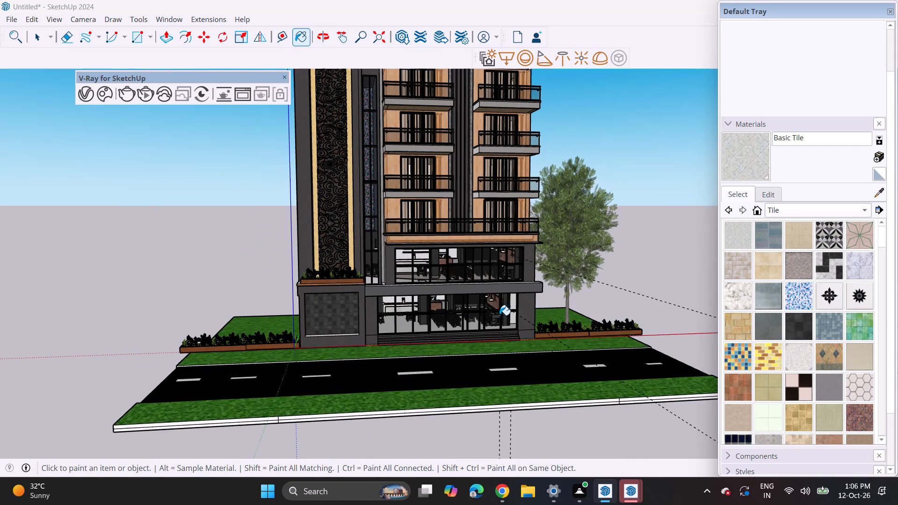
middle_drag(500, 315, 476, 315)
ctrl+middle_drag(472, 293, 460, 346)
middle_drag(465, 338, 461, 242)
scroll(465, 335, up, 1)
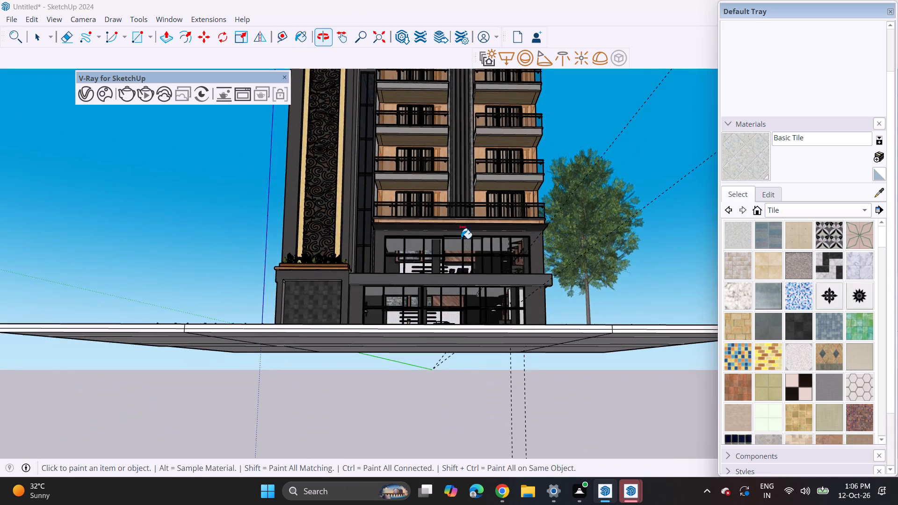
ctrl+middle_drag(463, 247, 470, 313)
shift+middle_drag(462, 217, 475, 286)
middle_drag(480, 311, 478, 305)
scroll(478, 305, up, 3)
scroll(482, 337, down, 3)
shift+middle_drag(476, 327, 471, 319)
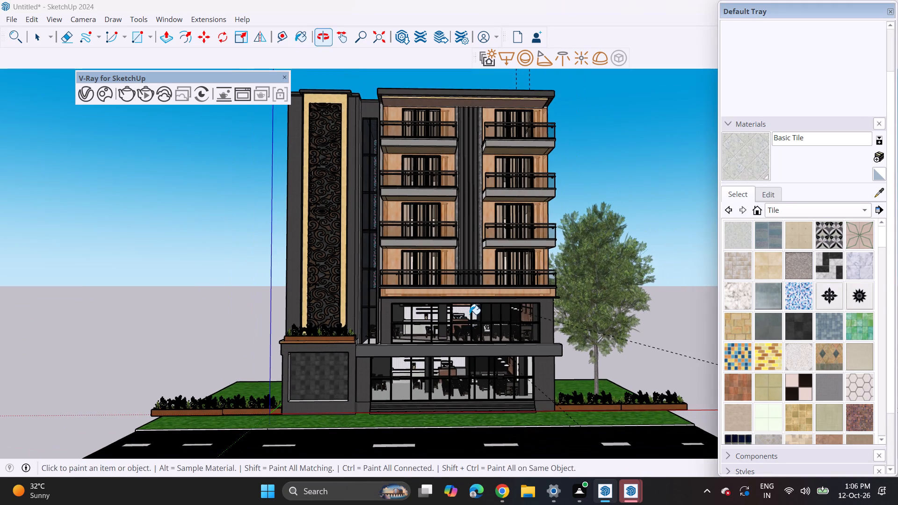
shift+middle_drag(473, 318, 479, 330)
middle_drag(482, 336, 478, 318)
scroll(478, 312, down, 2)
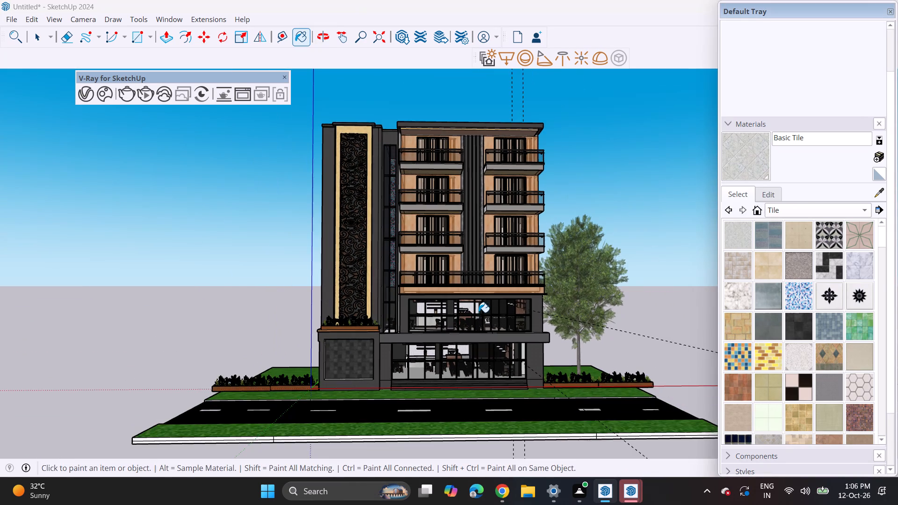
middle_drag(478, 312, 456, 315)
scroll(456, 315, up, 1)
shift+middle_click(471, 319)
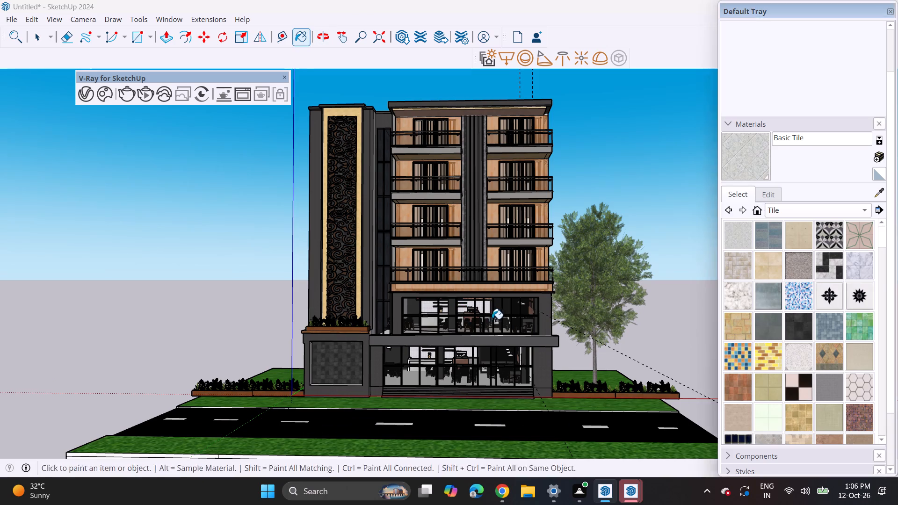
shift+middle_click(492, 319)
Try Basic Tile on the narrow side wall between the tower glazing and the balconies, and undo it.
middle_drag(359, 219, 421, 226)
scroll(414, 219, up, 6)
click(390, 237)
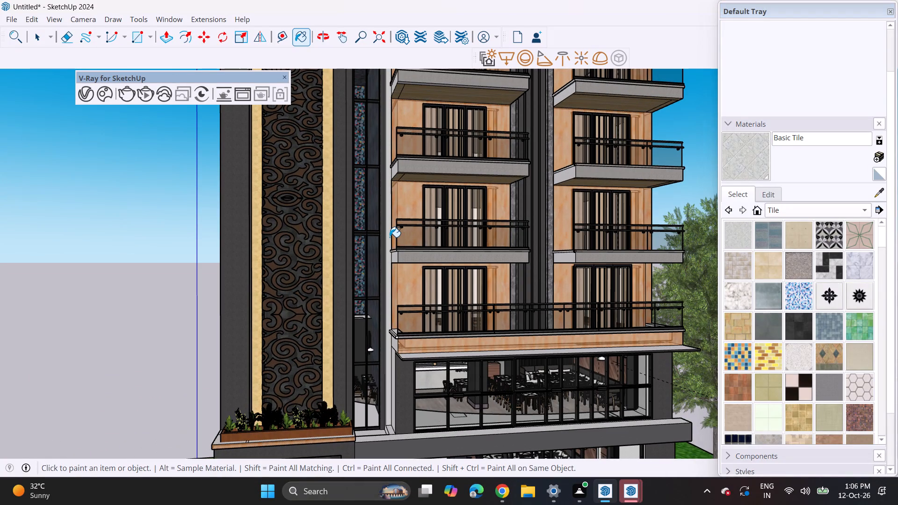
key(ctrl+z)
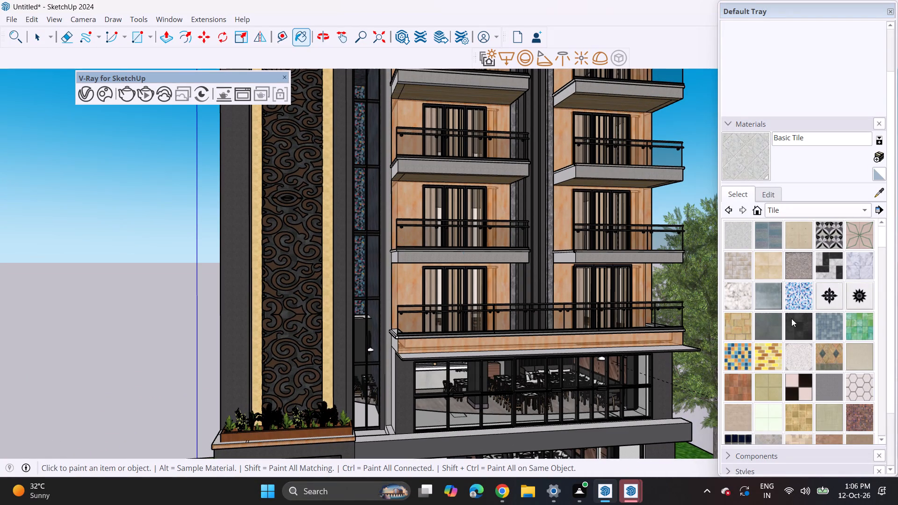
Paint the narrow side wall beside the balconies and the ledge on top of the entrance canopy with Slate Light Tile.
click(795, 325)
click(387, 284)
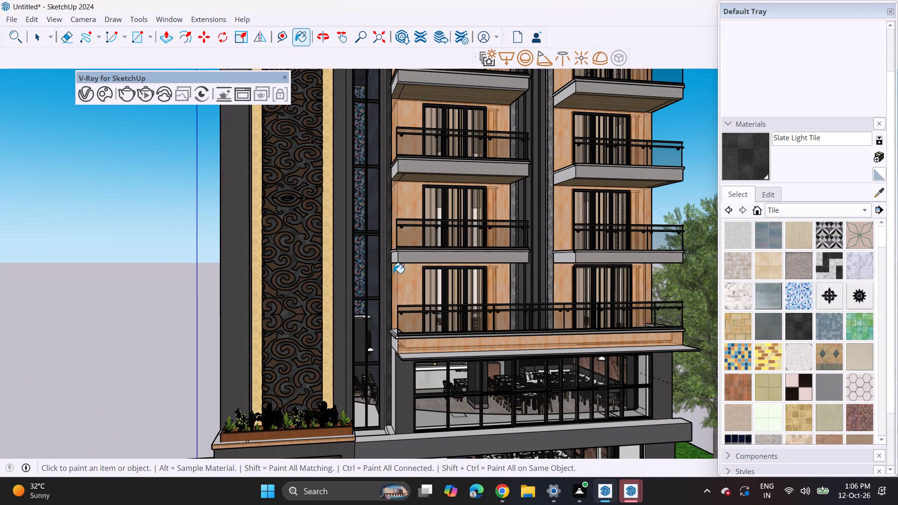
middle_drag(419, 315, 372, 310)
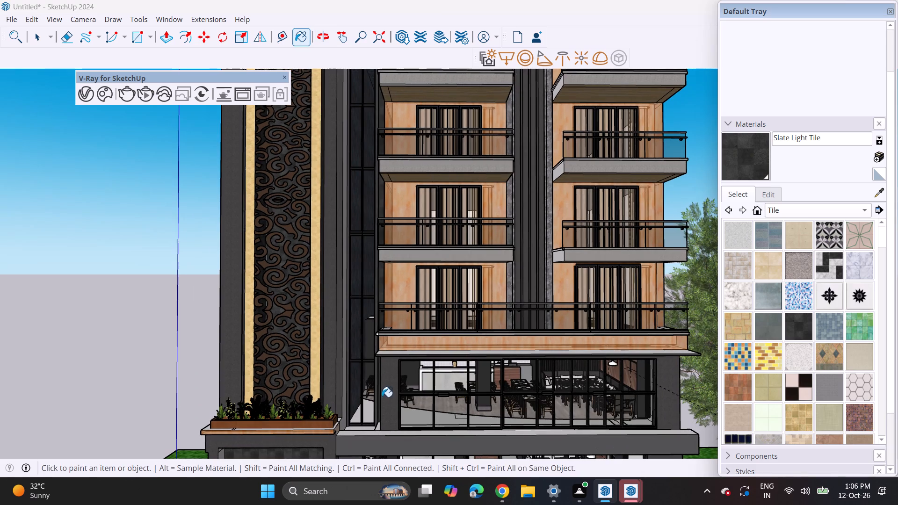
click(374, 433)
click(373, 428)
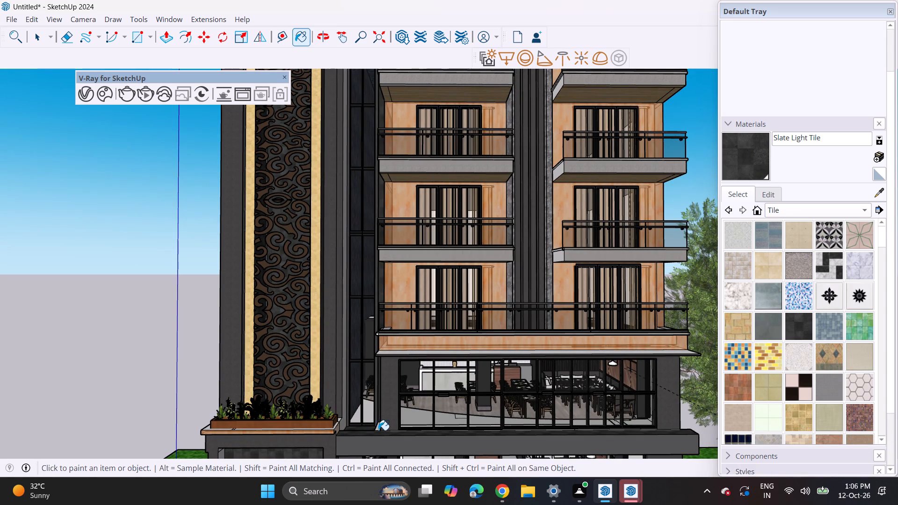
Paint the ledge surface beside the corner of the upper café glazing with Slate Light Tile.
click(378, 428)
Copy the whole building with its road, lawn and tree along the red axis, placing the copy end to end on the tree side.
scroll(381, 427, down, 2)
shift+middle_drag(430, 427, 401, 371)
scroll(400, 365, down, 5)
shift+middle_drag(402, 368, 410, 349)
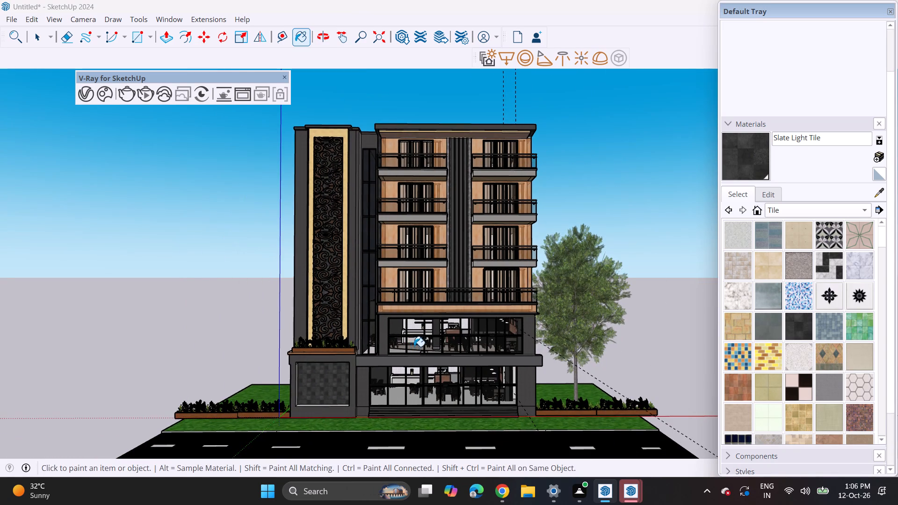
scroll(417, 339, down, 1)
shift+middle_drag(417, 339, 416, 326)
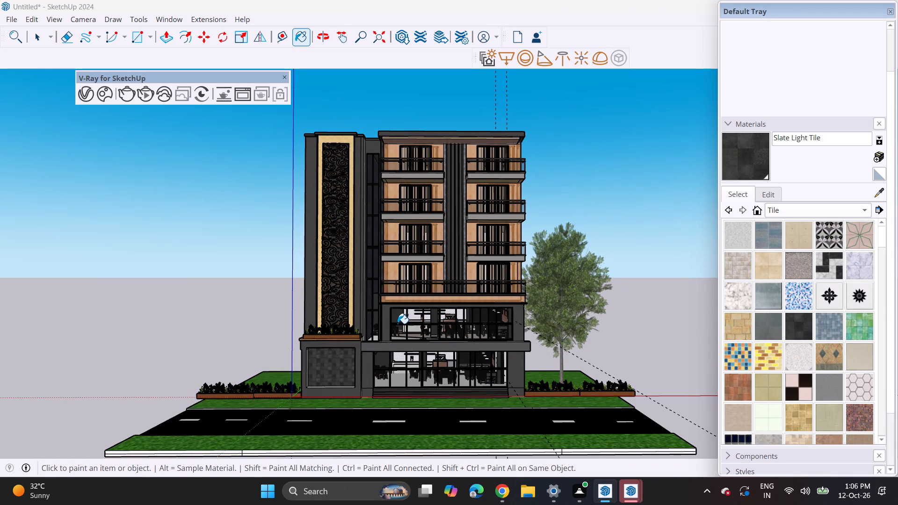
key(space)
scroll(254, 290, down, 3)
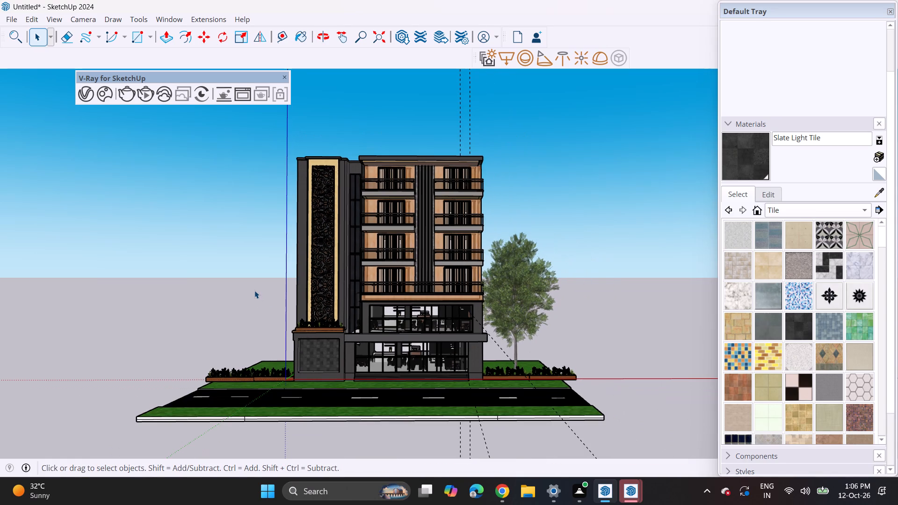
drag(126, 111, 532, 216)
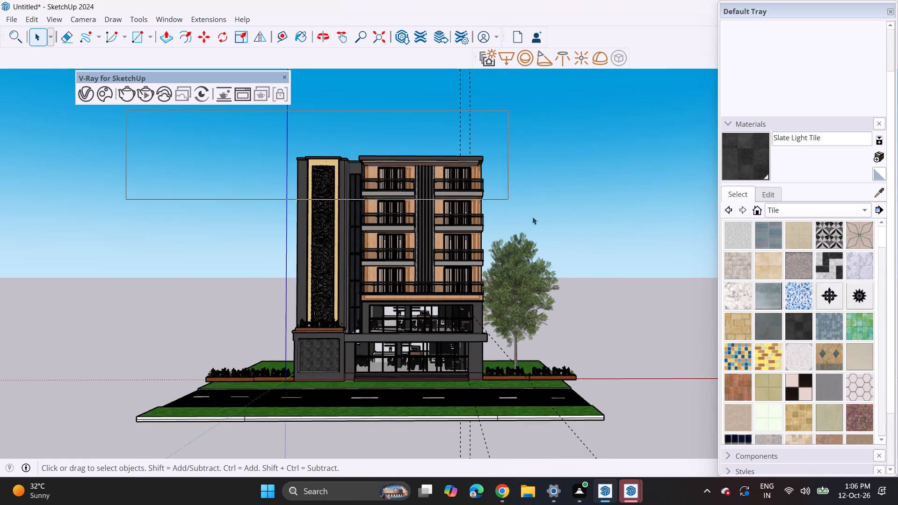
drag(532, 216, 637, 464)
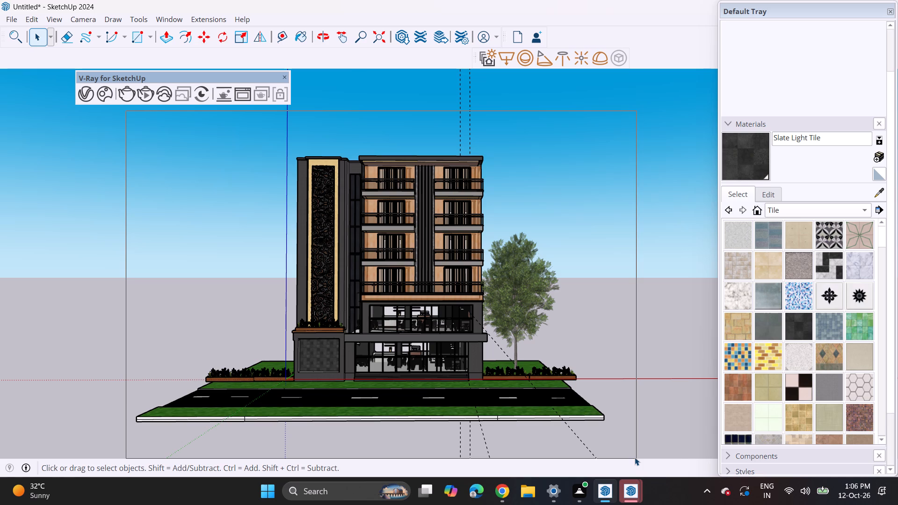
scroll(114, 382, up, 3)
scroll(136, 420, up, 3)
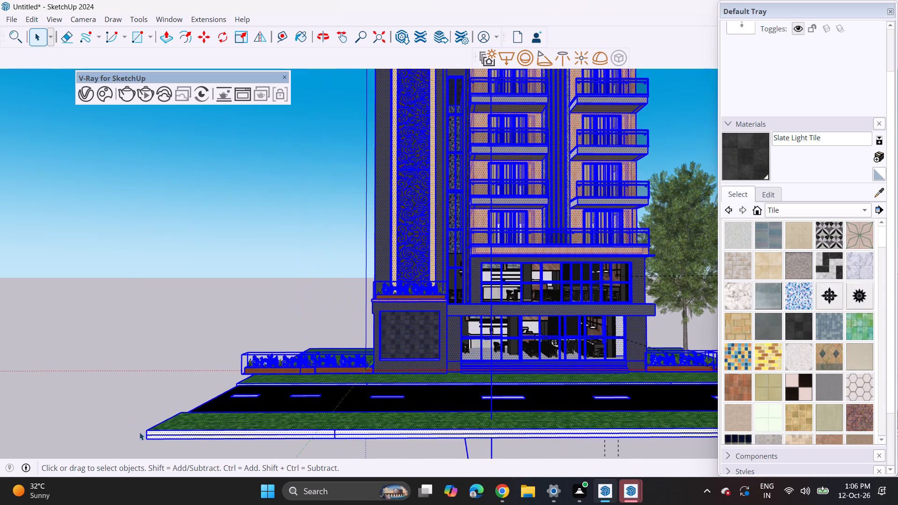
key(comma)
key(m)
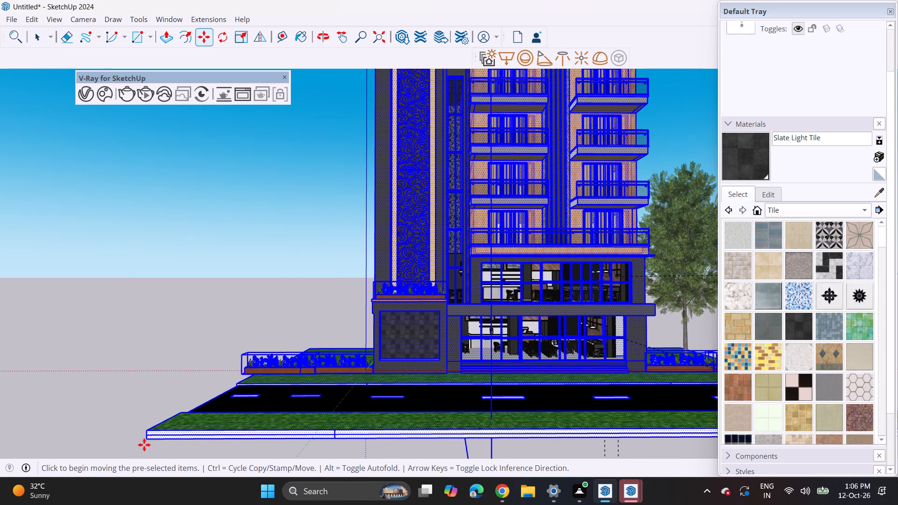
click(147, 438)
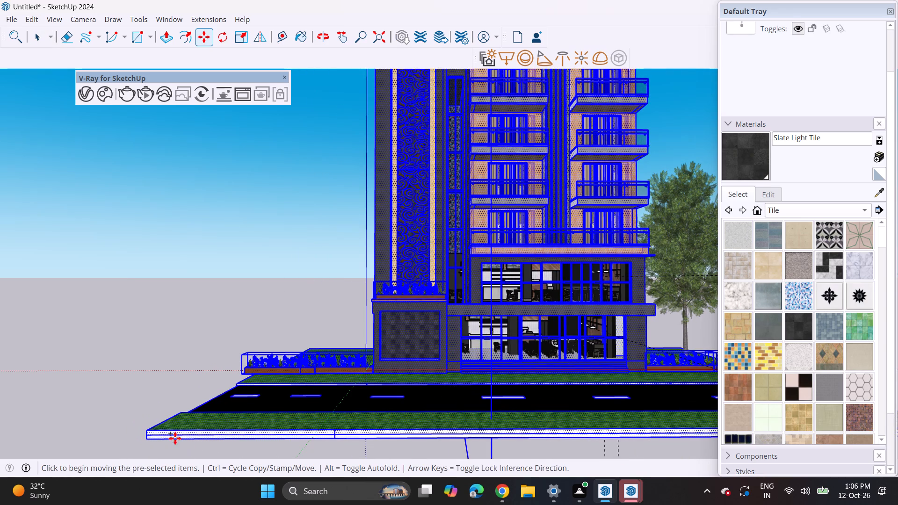
scroll(288, 417, down, 8)
shift+middle_drag(290, 407, 117, 372)
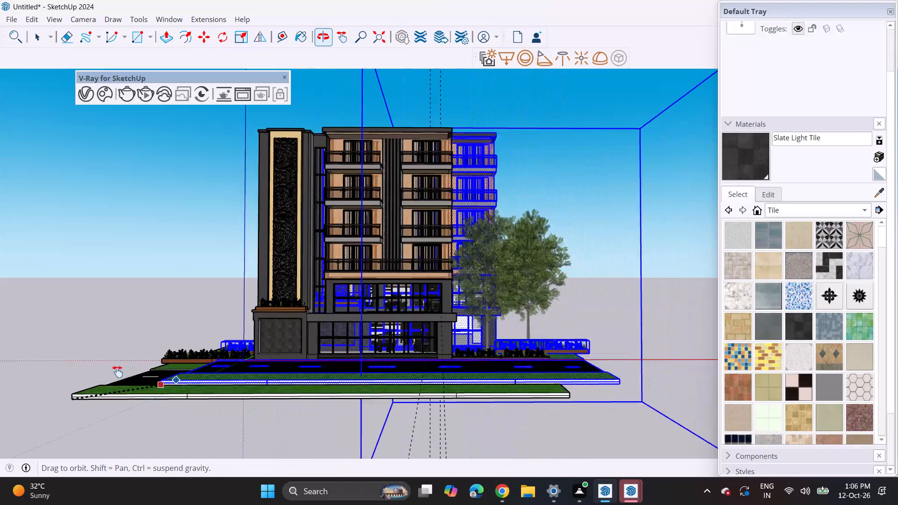
shift+middle_drag(117, 372, 40, 365)
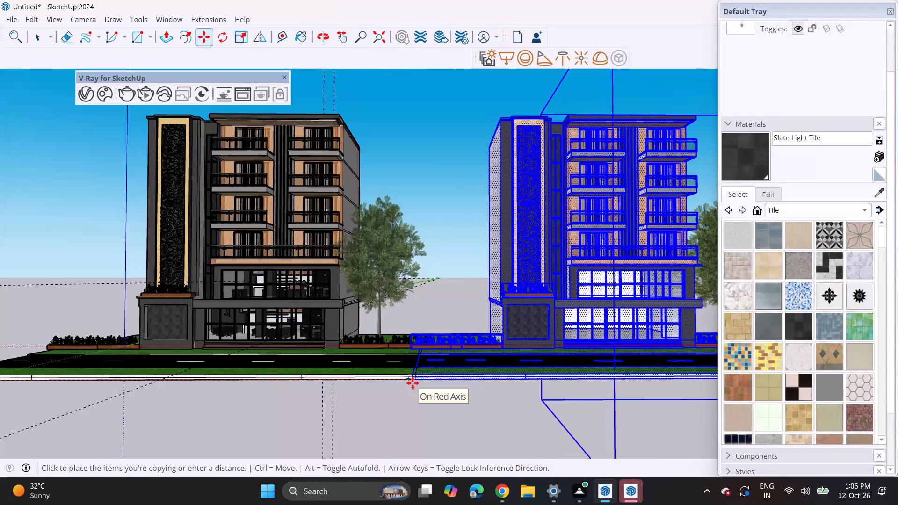
click(416, 382)
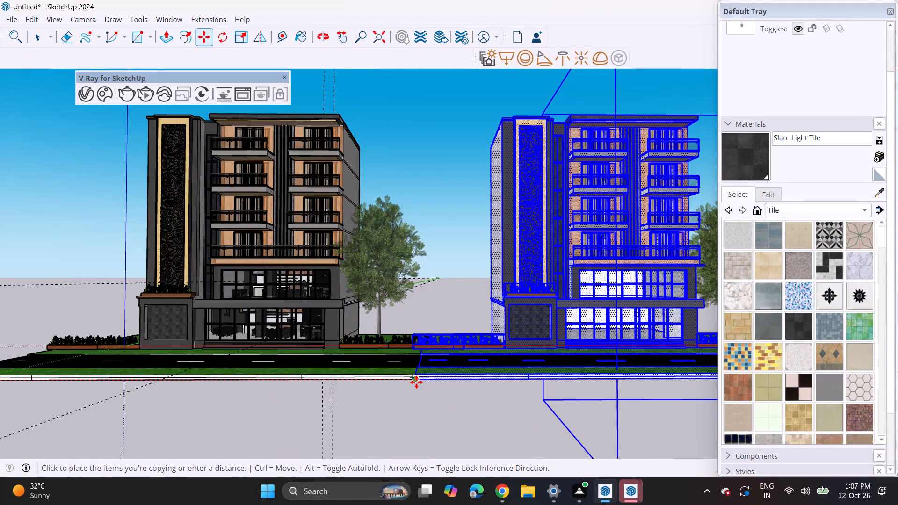
scroll(418, 378, down, 18)
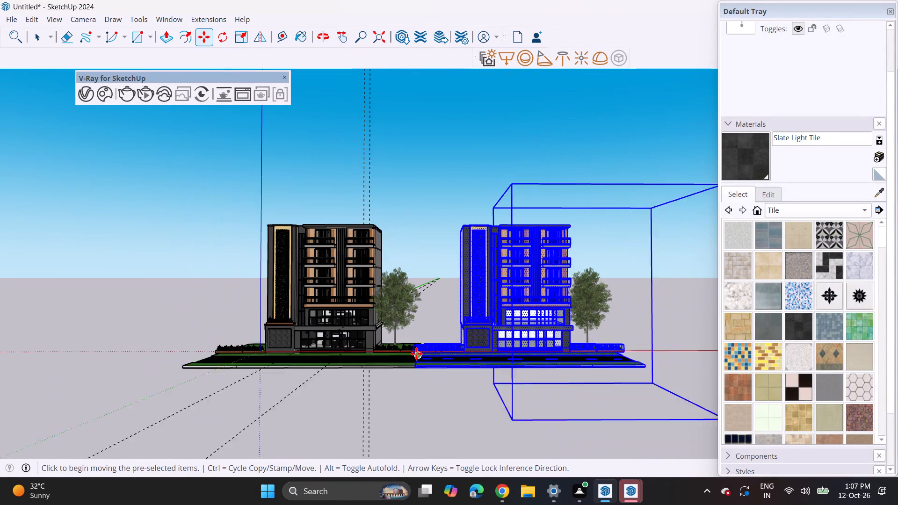
Copy both buildings with their sites along the red axis, joining the copies edge to edge on the original's tower side, and clear the selection.
scroll(530, 353, up, 2)
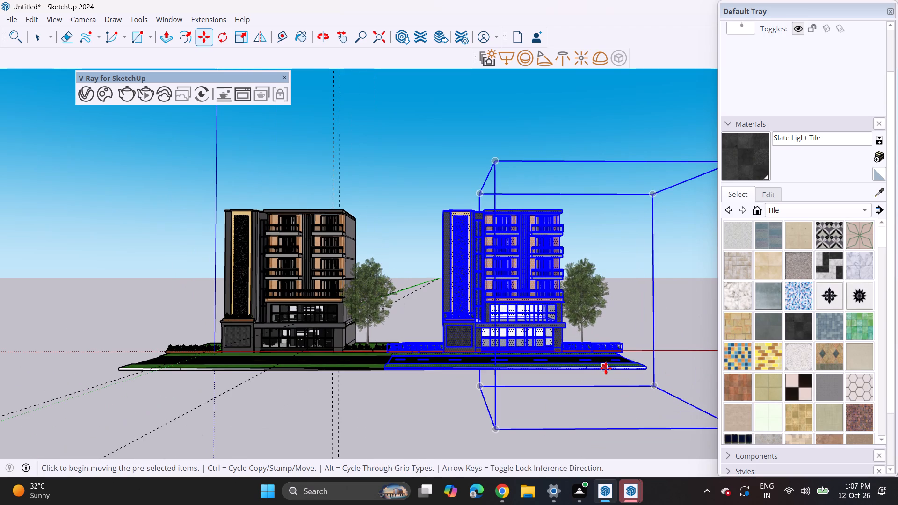
key(space)
click(645, 368)
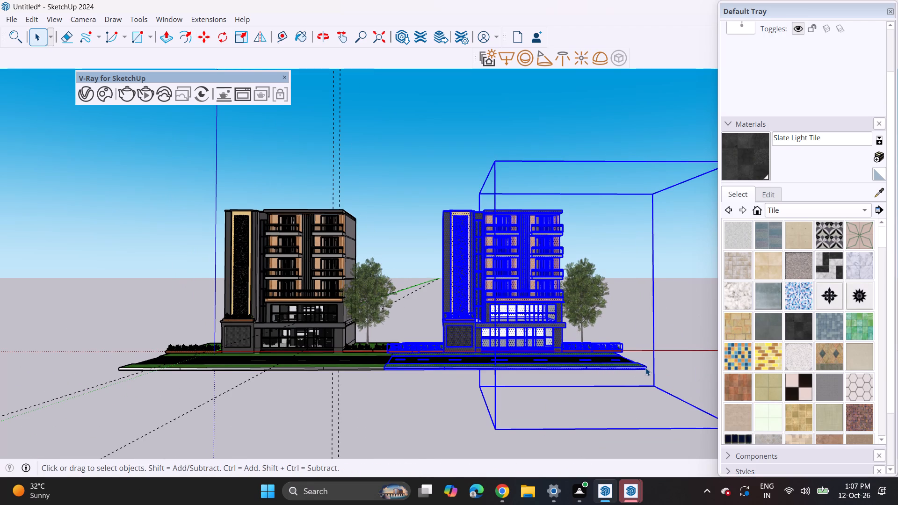
drag(107, 147, 215, 144)
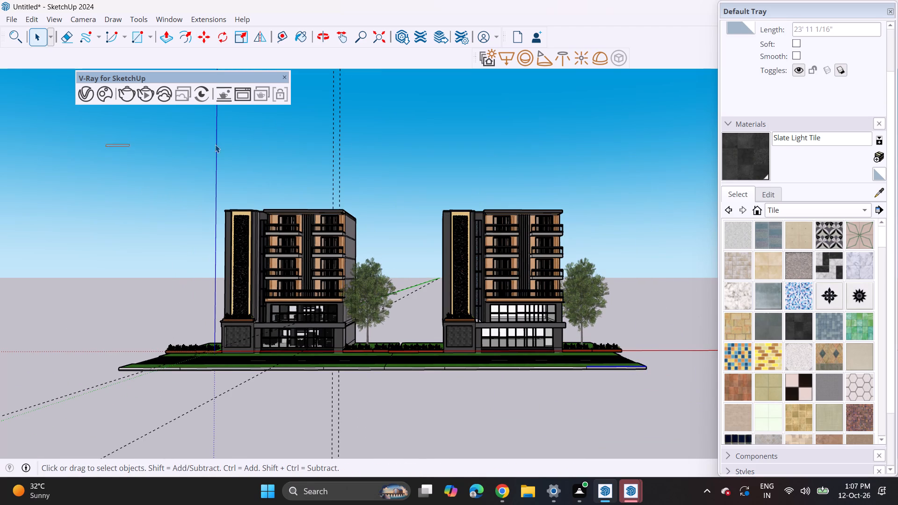
drag(215, 144, 673, 405)
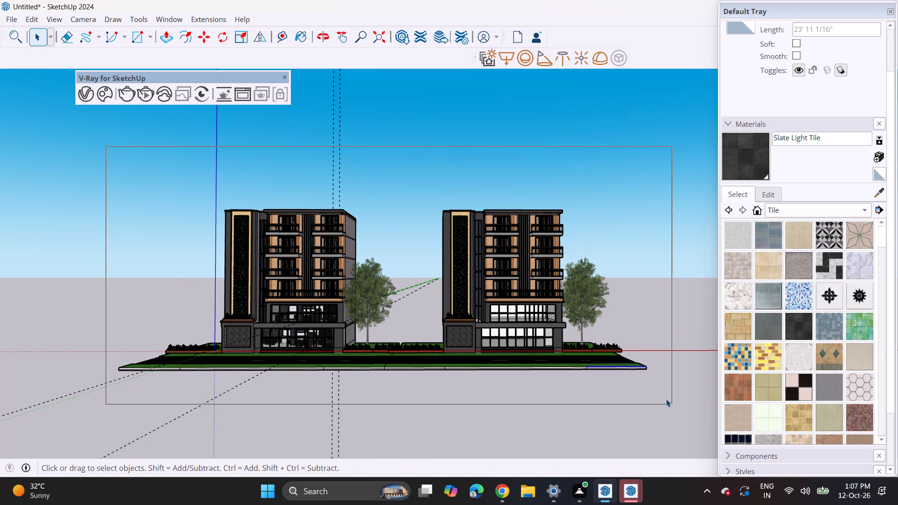
scroll(648, 378, up, 3)
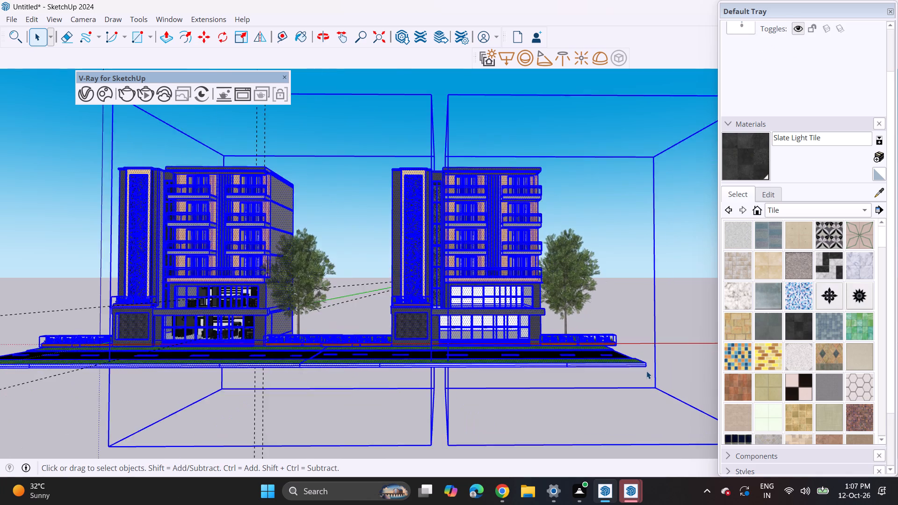
scroll(646, 371, up, 3)
key(m)
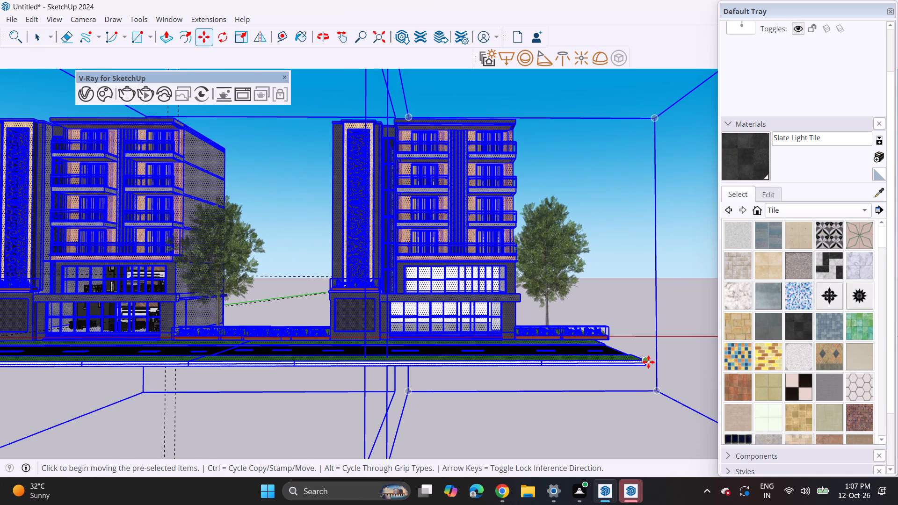
click(646, 366)
shift+middle_drag(108, 359, 582, 343)
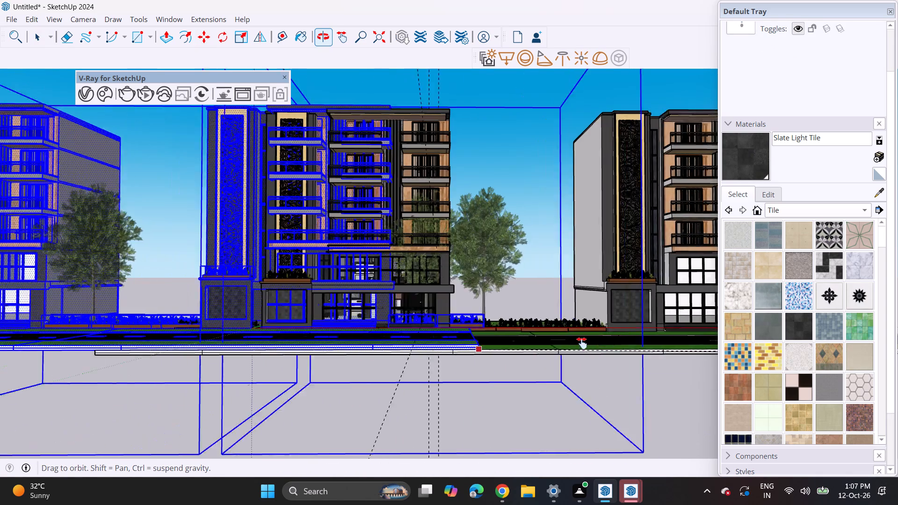
shift+middle_drag(582, 343, 586, 343)
scroll(227, 358, up, 3)
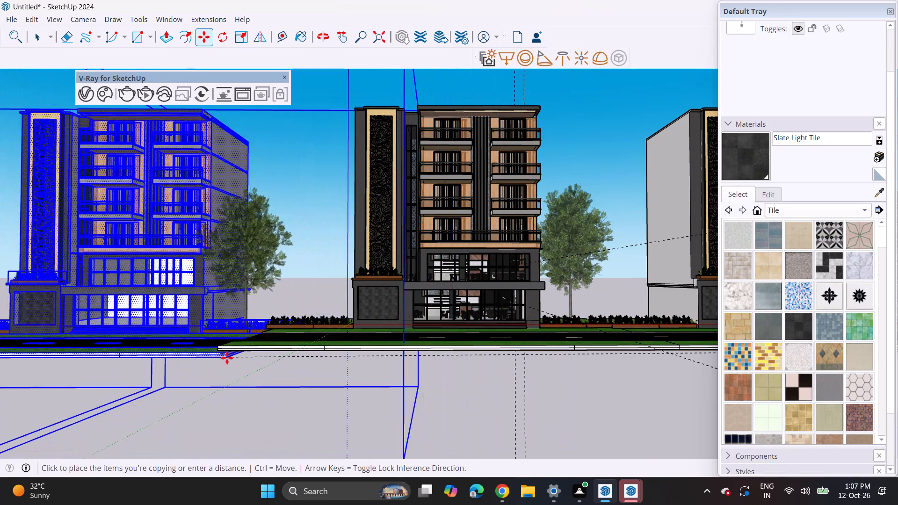
scroll(227, 358, up, 13)
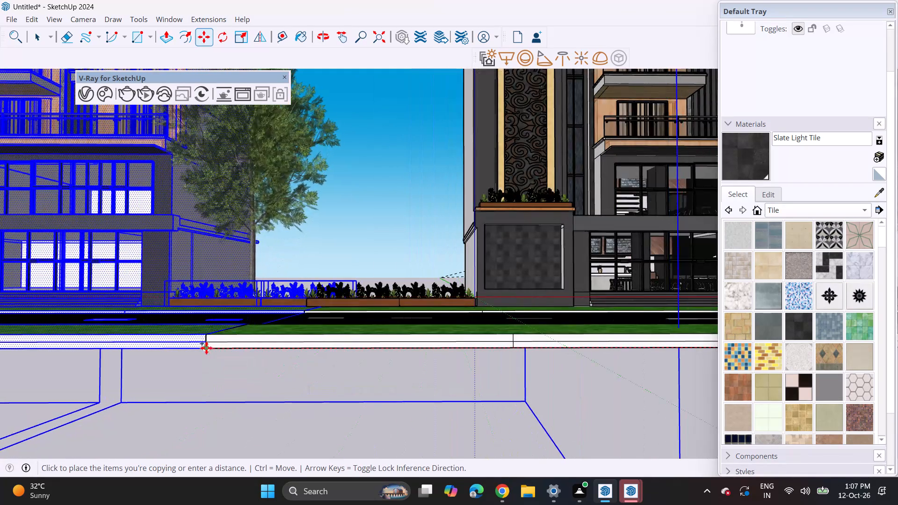
click(206, 348)
scroll(286, 320, down, 17)
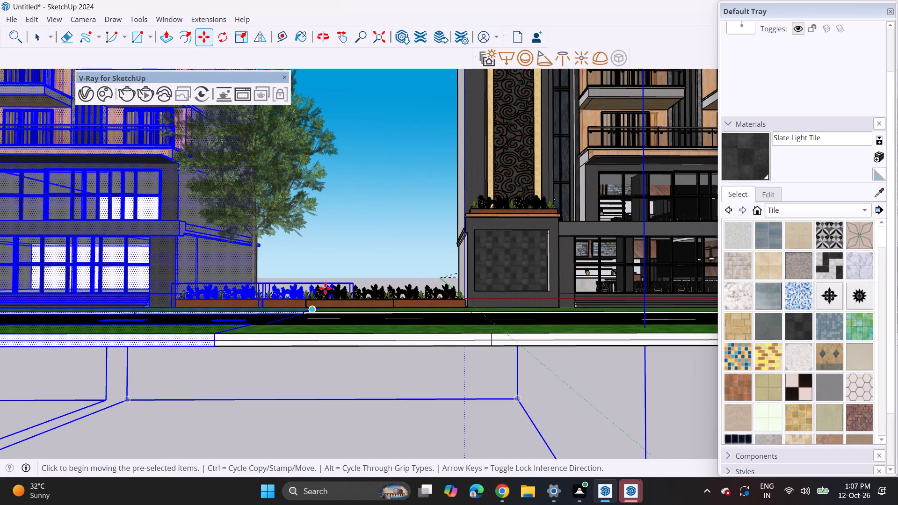
key(space)
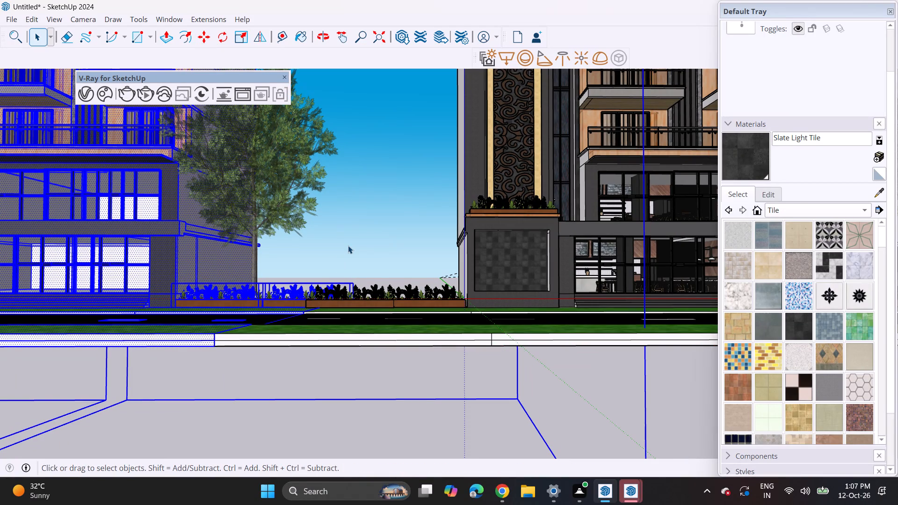
click(348, 245)
Examine the row of buildings, their trees and the continuous road from the front.
scroll(387, 310, down, 4)
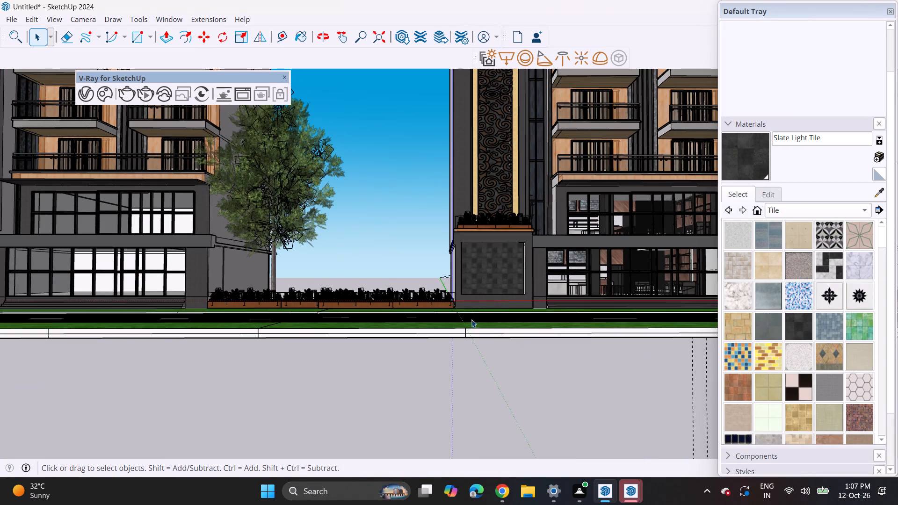
scroll(479, 315, down, 3)
shift+middle_drag(568, 281, 486, 375)
shift+scroll(486, 375, down, 1)
middle_click(529, 363)
scroll(529, 363, up, 2)
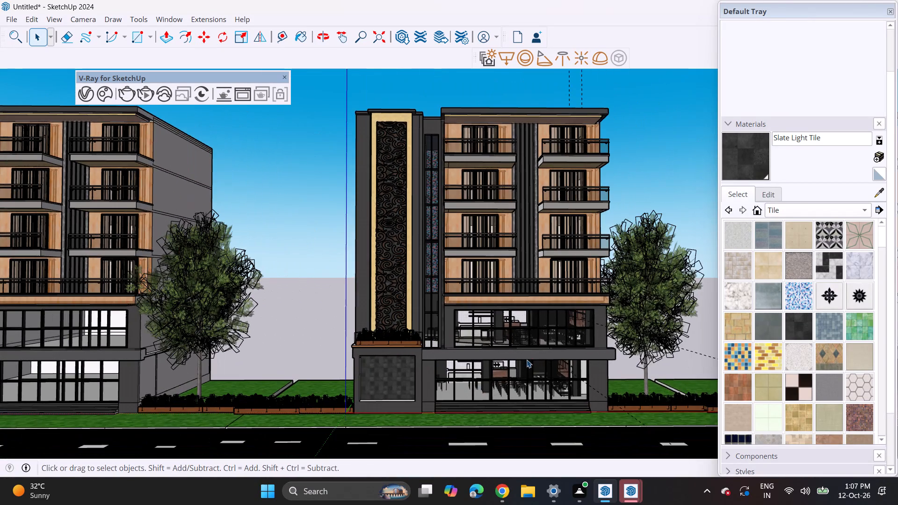
middle_drag(533, 375, 516, 351)
shift+middle_drag(536, 354, 457, 360)
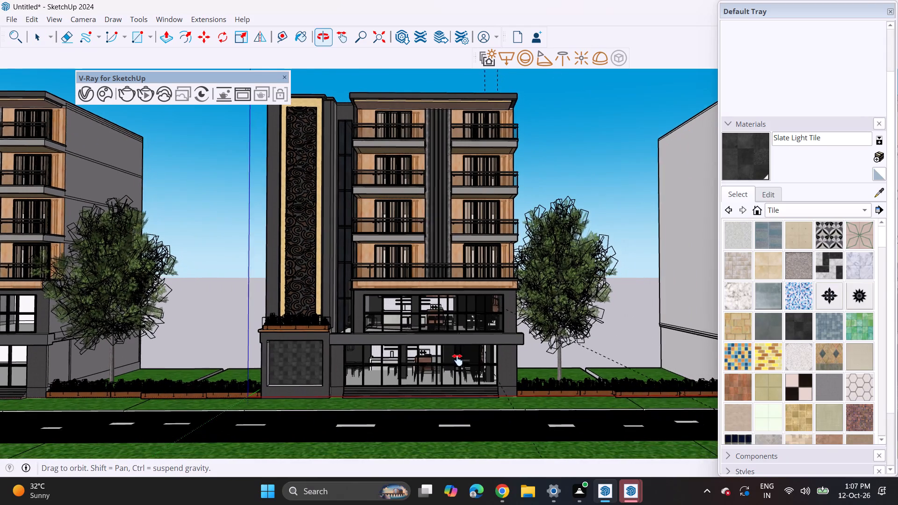
shift+middle_drag(457, 360, 451, 358)
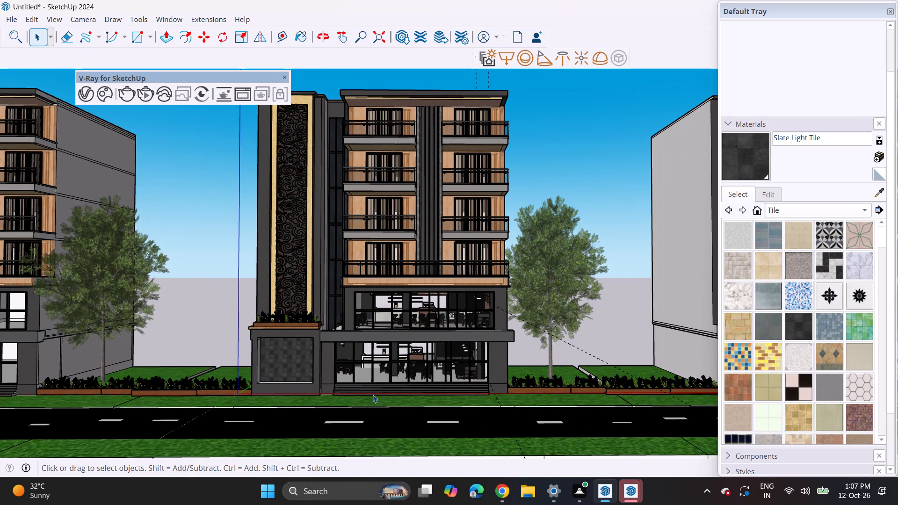
Import the Component_10 car model from the Downloads folder and place it on the road in front of the central building.
click(14, 20)
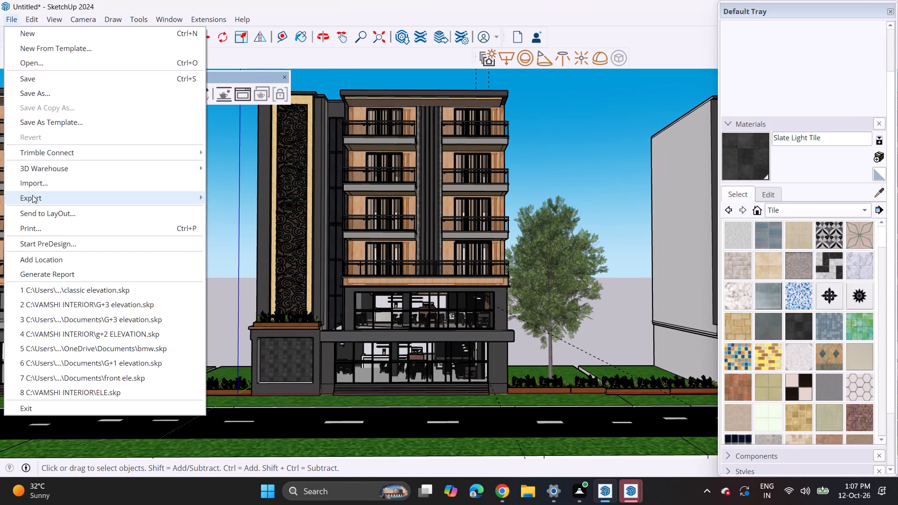
click(39, 178)
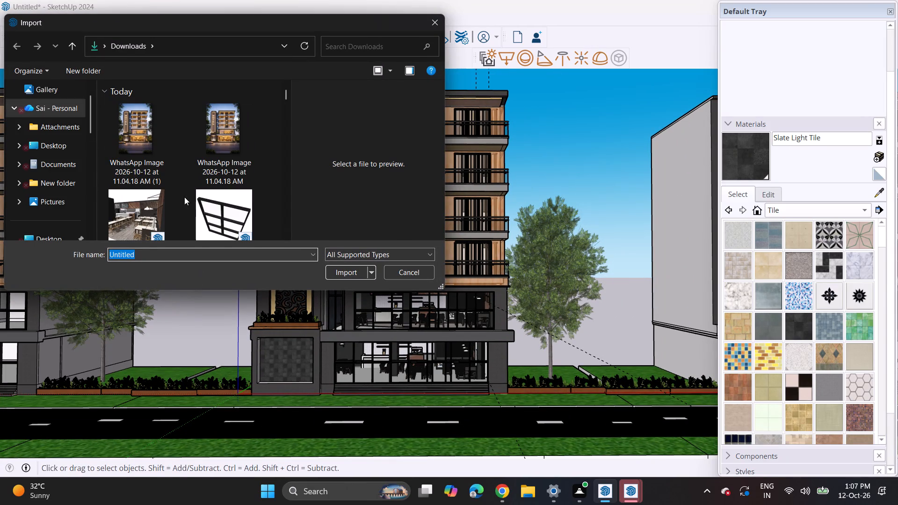
scroll(57, 186, down, 2)
click(59, 157)
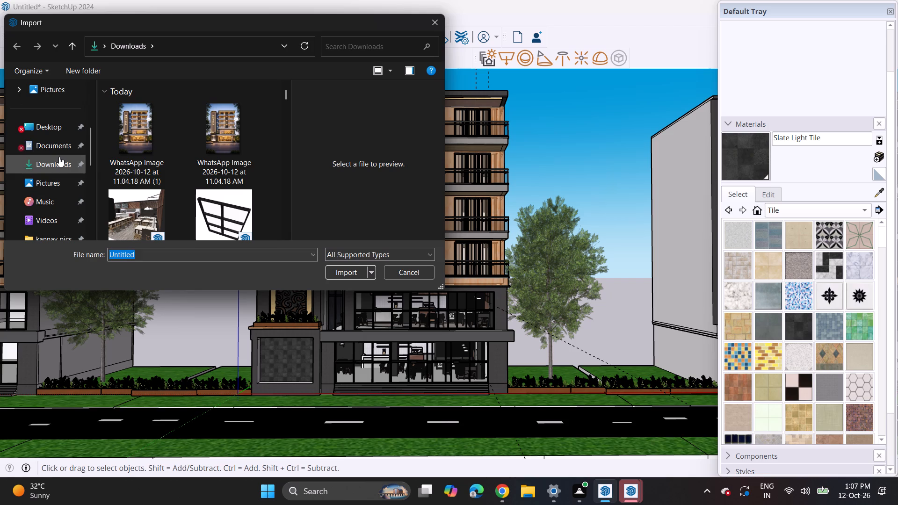
scroll(162, 155, down, 3)
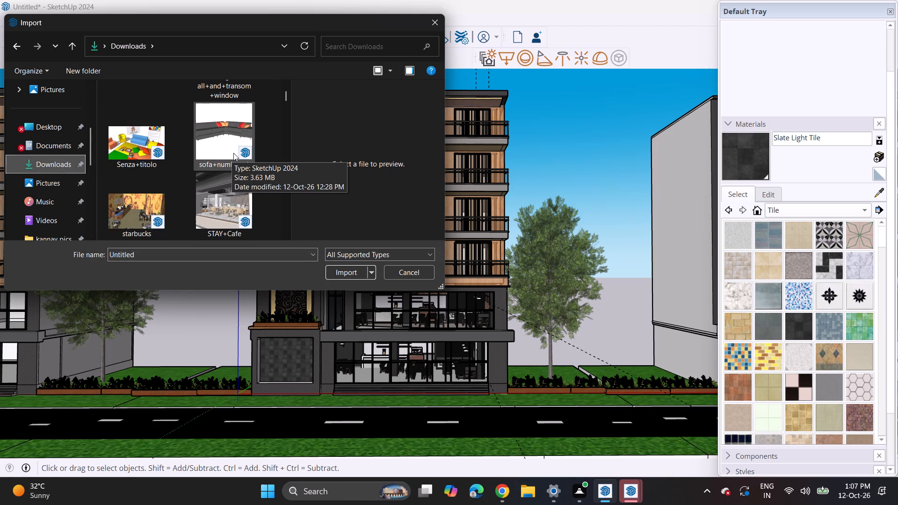
scroll(171, 175, down, 4)
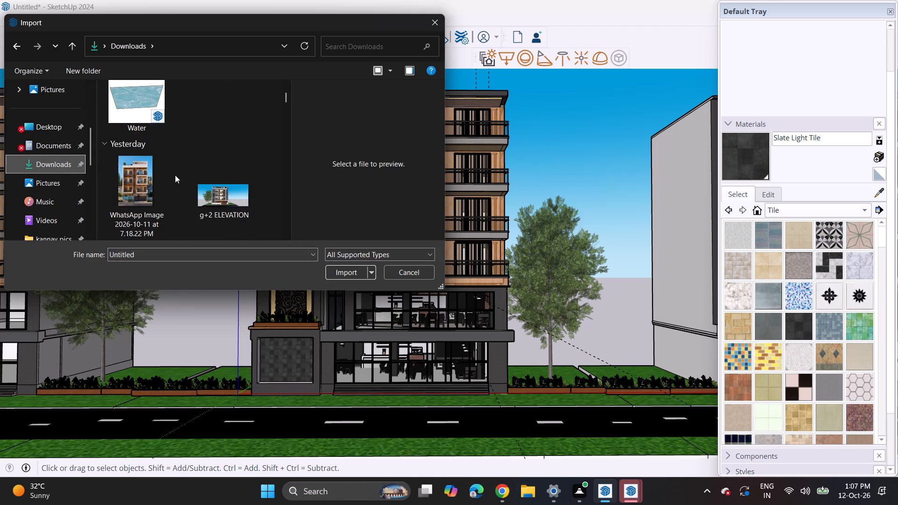
scroll(176, 175, down, 8)
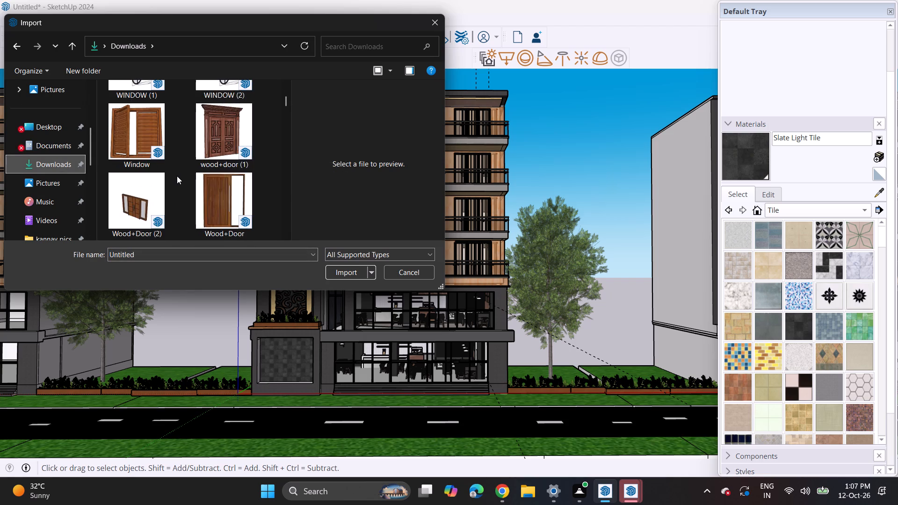
scroll(177, 176, down, 7)
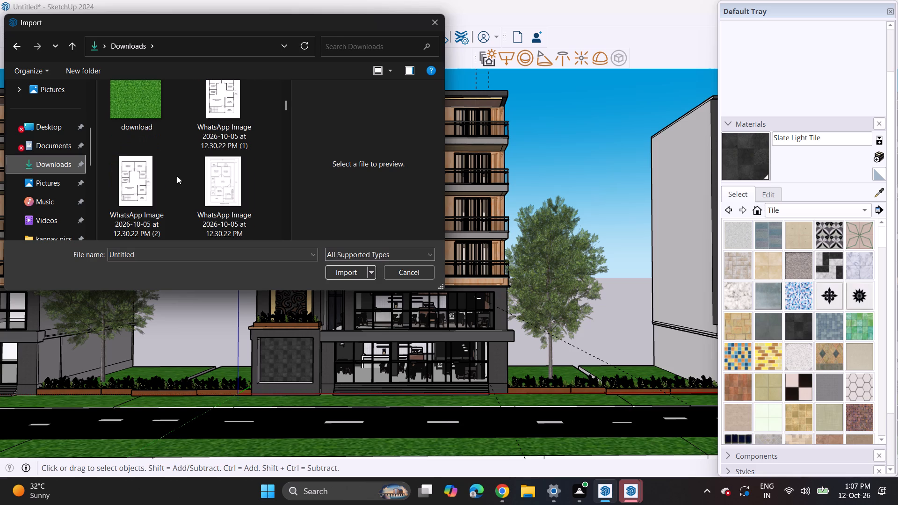
scroll(177, 176, down, 10)
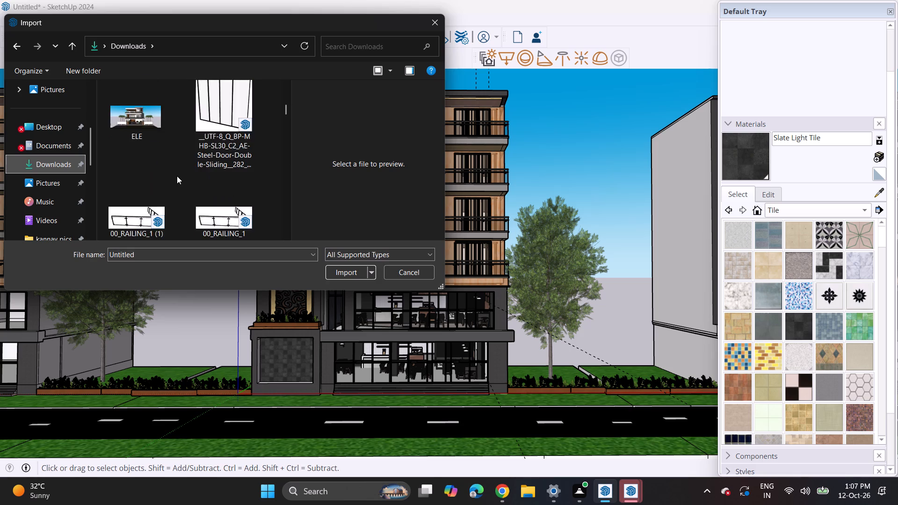
scroll(177, 176, down, 5)
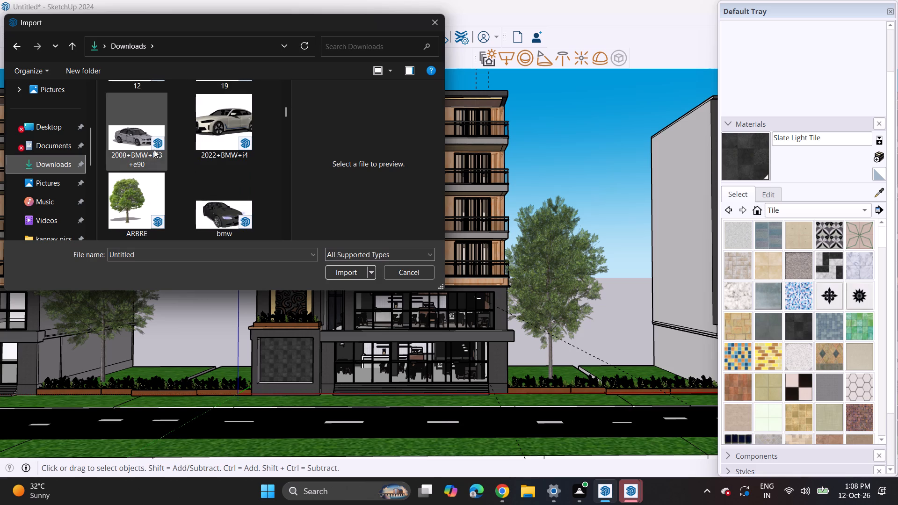
scroll(217, 139, up, 1)
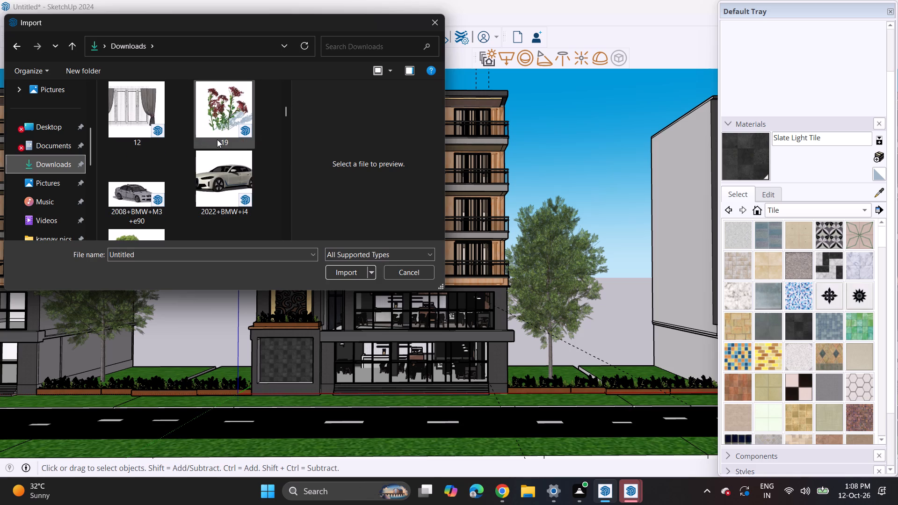
scroll(217, 140, down, 2)
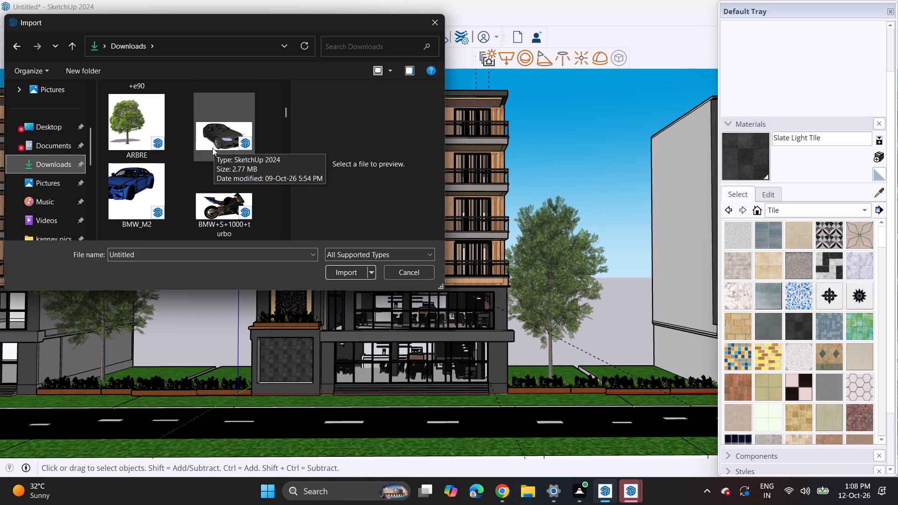
scroll(212, 148, down, 2)
scroll(217, 141, up, 1)
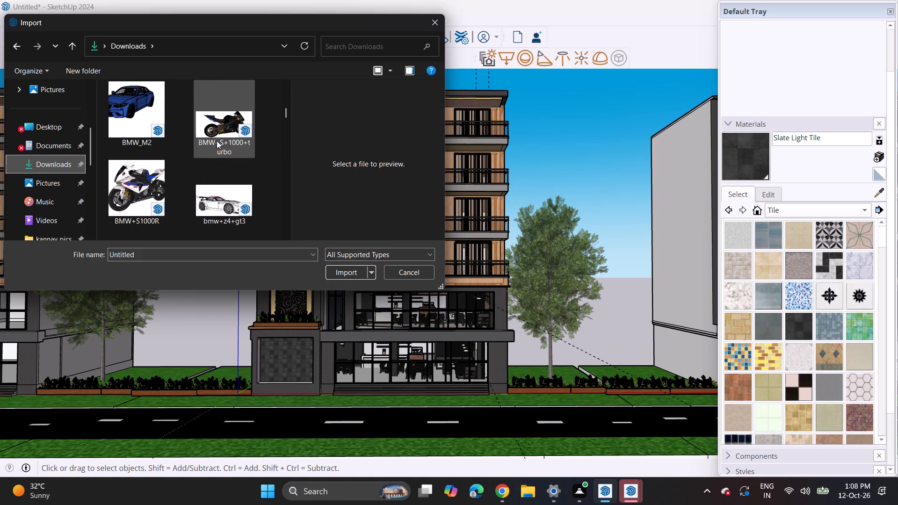
scroll(217, 141, down, 7)
scroll(216, 147, up, 2)
scroll(216, 147, down, 1)
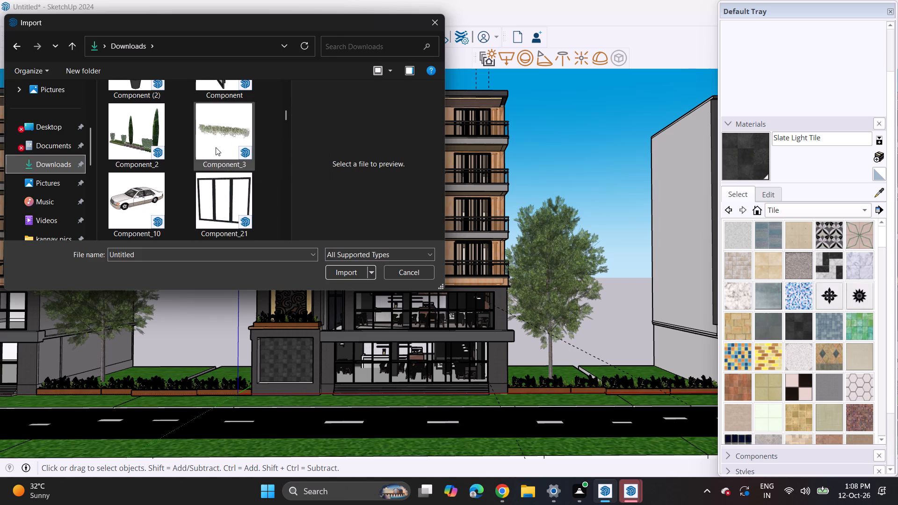
click(137, 208)
click(339, 272)
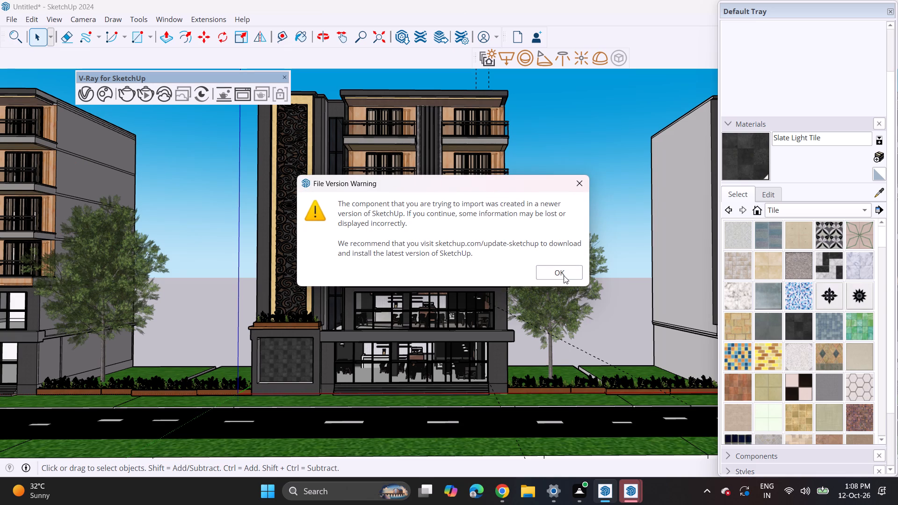
click(564, 275)
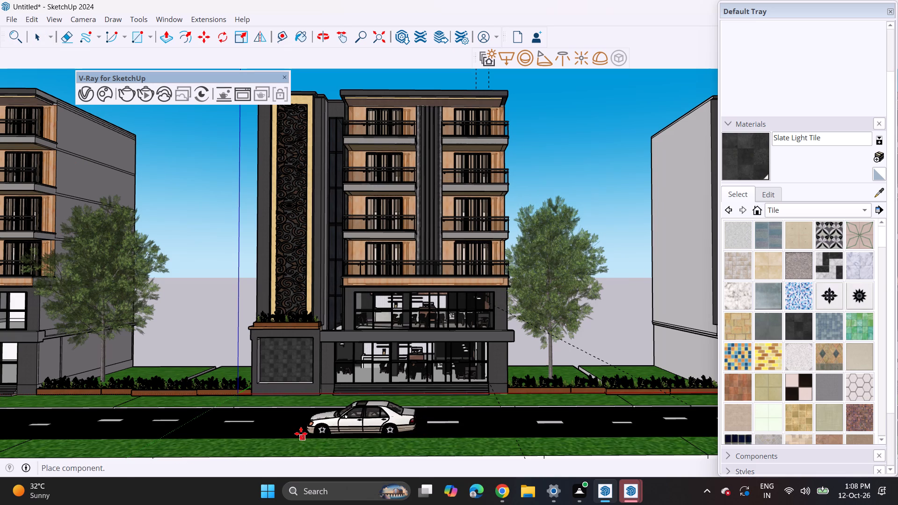
click(301, 433)
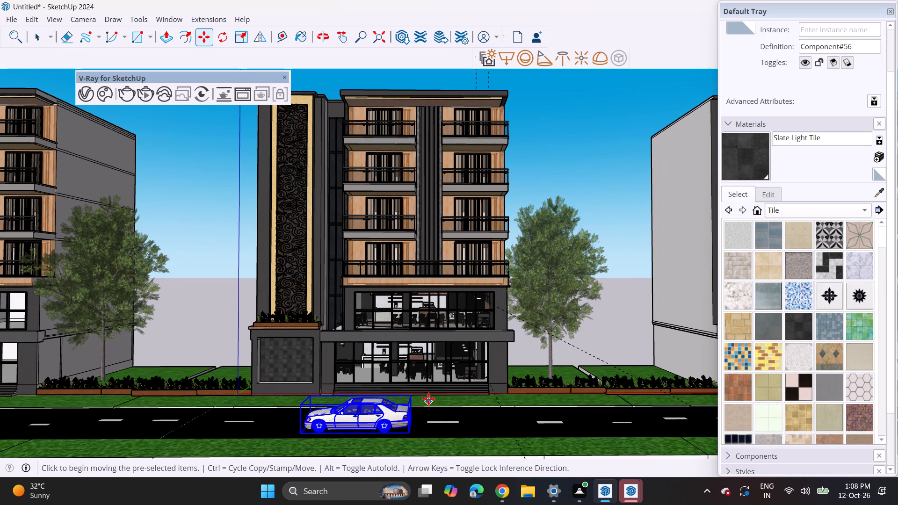
Rotate the car in the ground plane about a point on the road beside it, turning it to face the other way.
scroll(428, 399, down, 7)
middle_drag(432, 397, 416, 490)
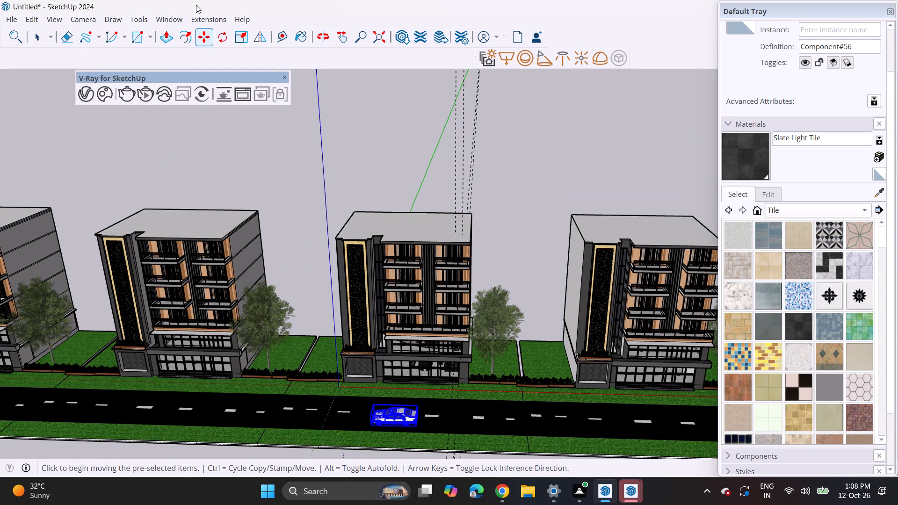
click(223, 35)
click(455, 416)
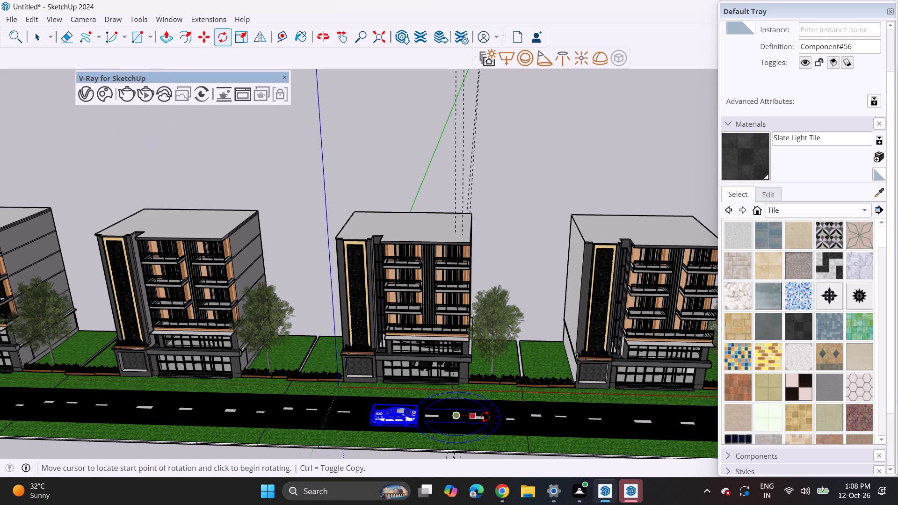
click(492, 418)
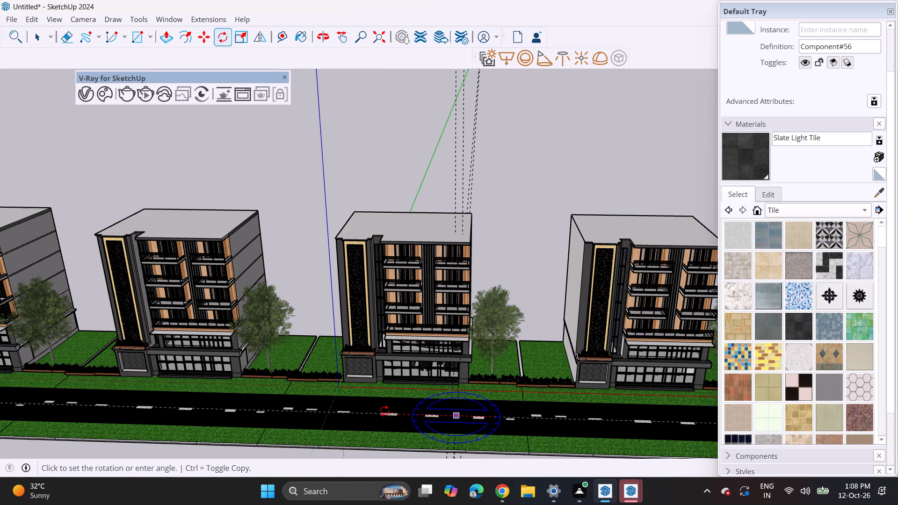
click(350, 411)
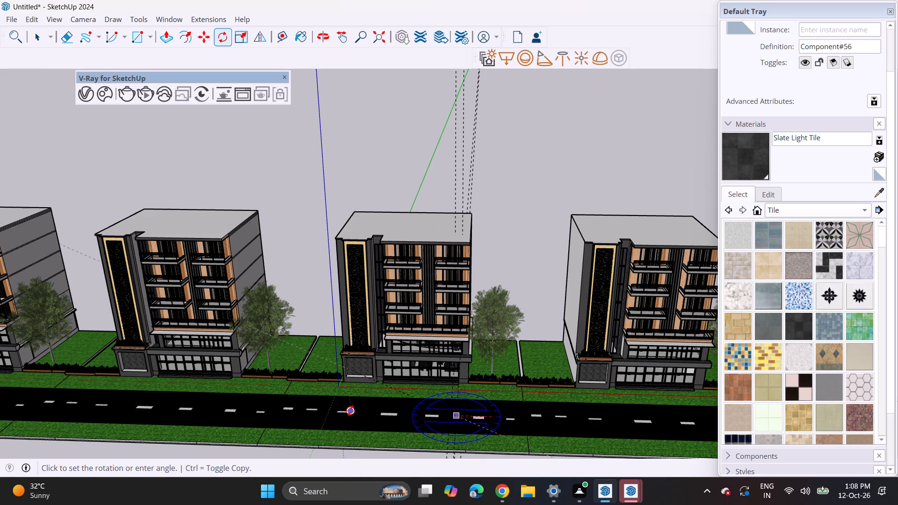
Refine the car's orientation with two further rotations in the ground plane until its length runs parallel to the road.
scroll(424, 446, down, 3)
shift+middle_drag(461, 426, 423, 375)
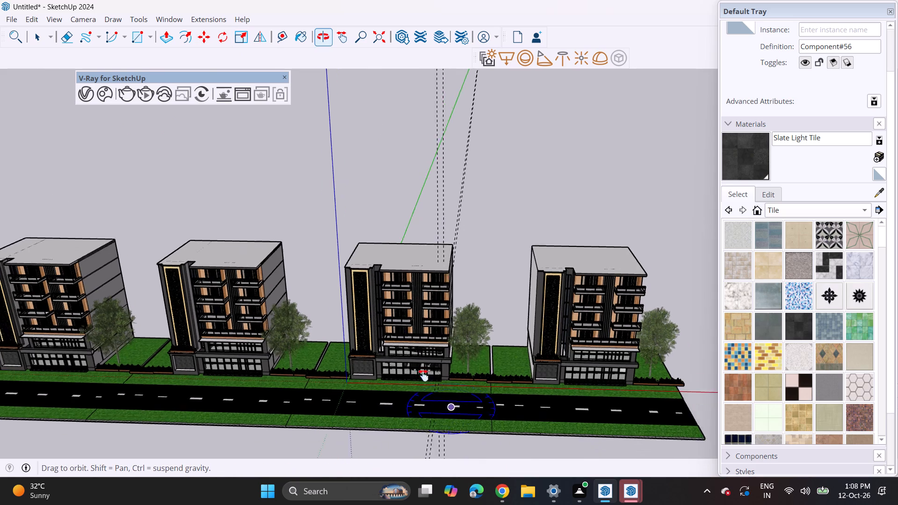
shift+middle_drag(423, 375, 340, 322)
middle_drag(310, 378, 348, 423)
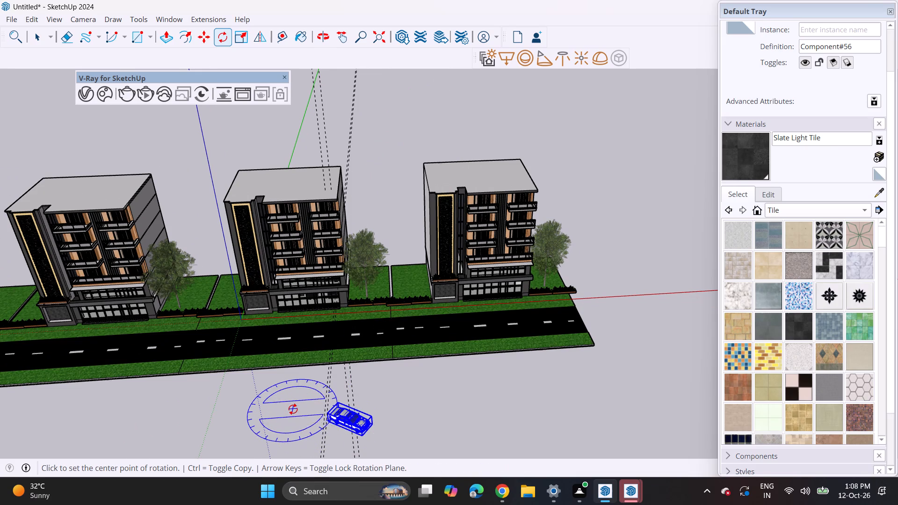
click(293, 409)
click(265, 408)
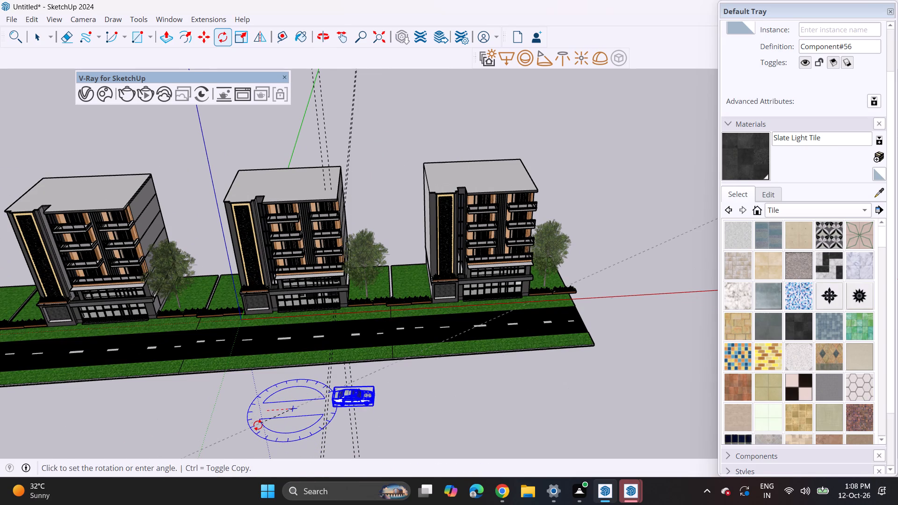
click(258, 428)
scroll(410, 404, up, 2)
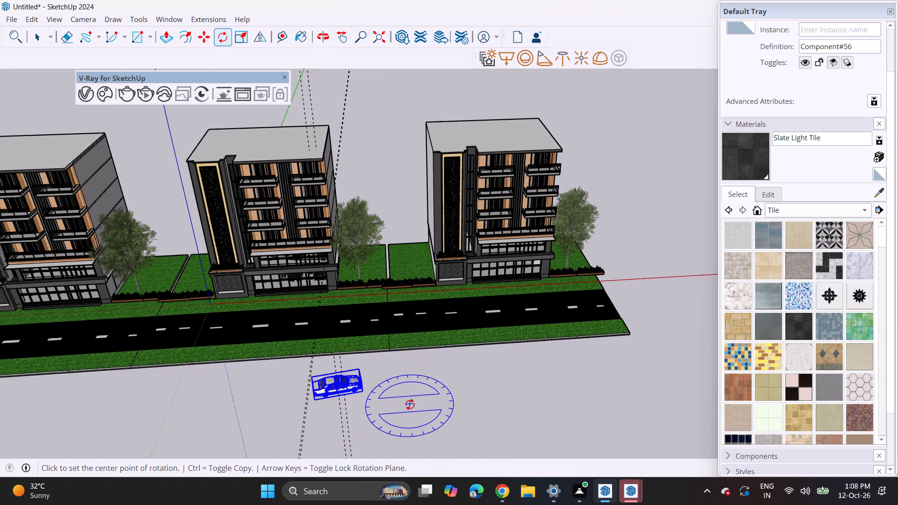
scroll(410, 404, up, 1)
scroll(369, 404, up, 4)
click(399, 361)
click(445, 355)
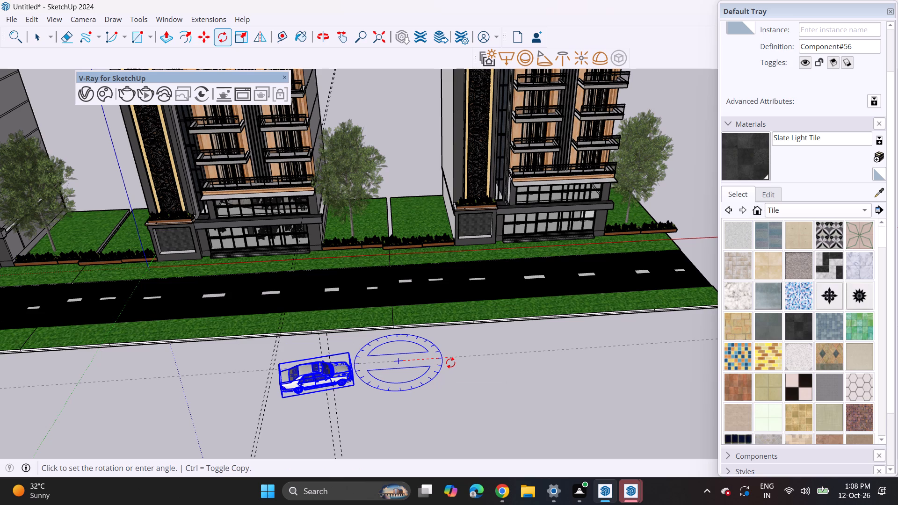
scroll(452, 365, up, 7)
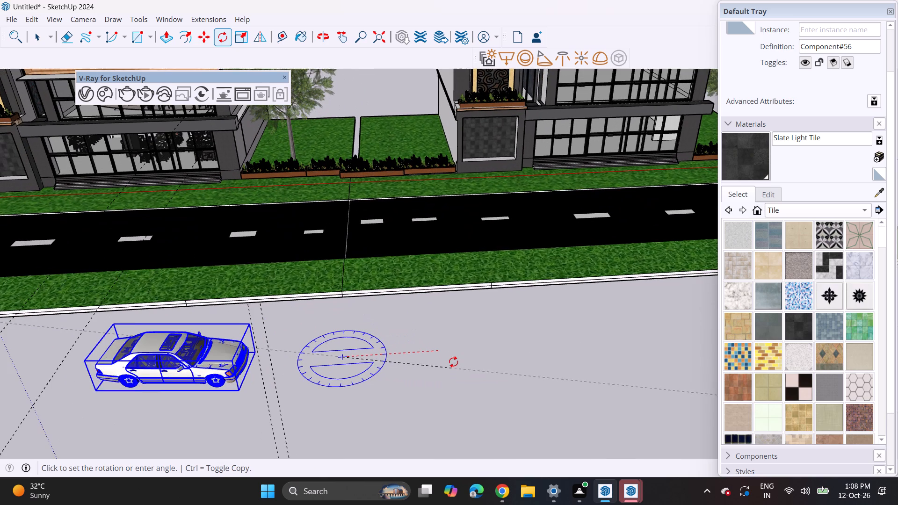
click(453, 362)
Move the car onto the road lane nearest the buildings, in front of the central building's tower.
scroll(256, 379, down, 3)
shift+middle_drag(253, 380, 420, 368)
middle_drag(419, 378, 414, 374)
key(m)
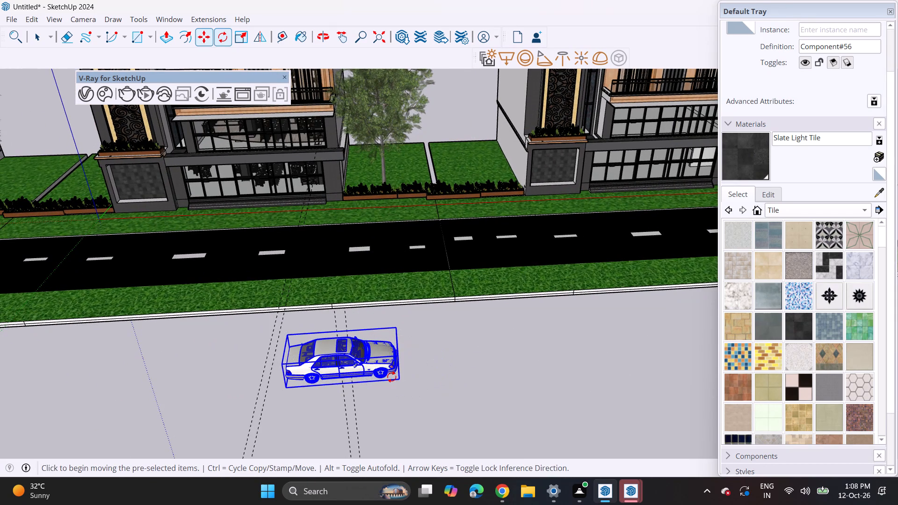
click(398, 382)
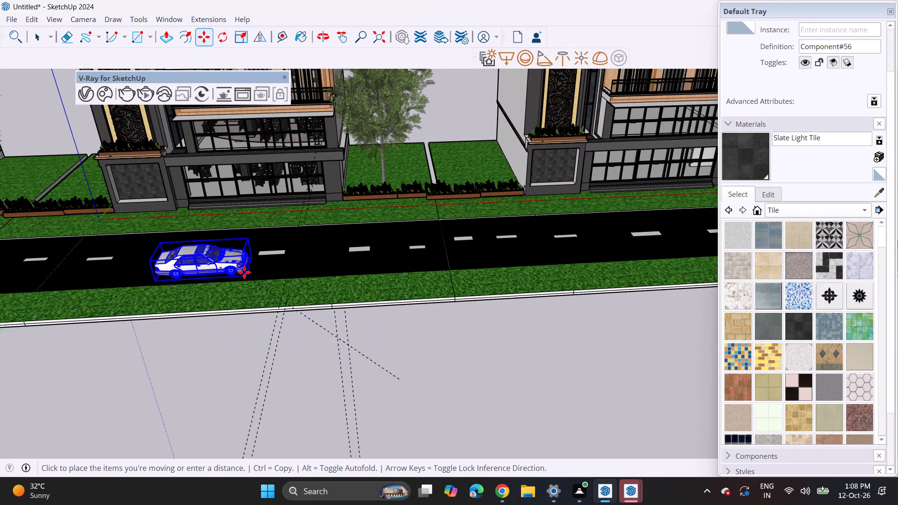
middle_drag(244, 272, 452, 340)
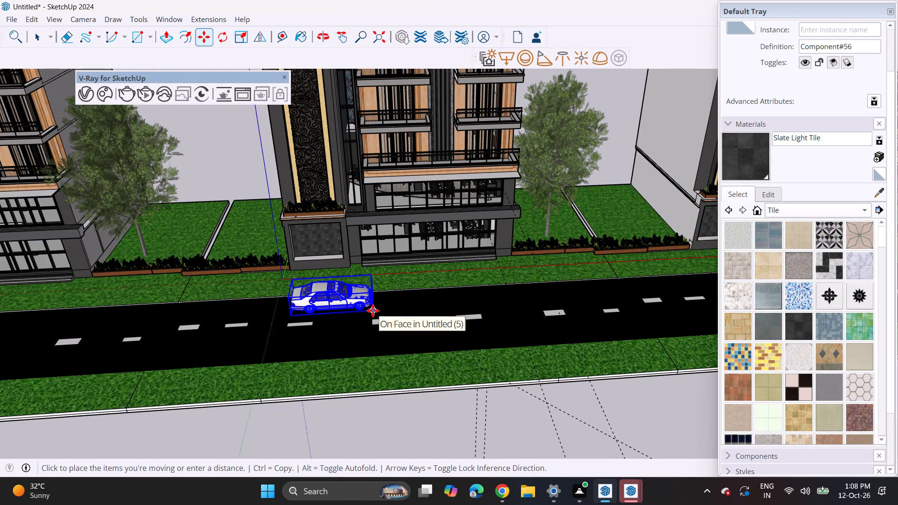
click(377, 314)
Clear the selection and examine the car's placement against the central building from the front.
middle_drag(401, 322, 371, 260)
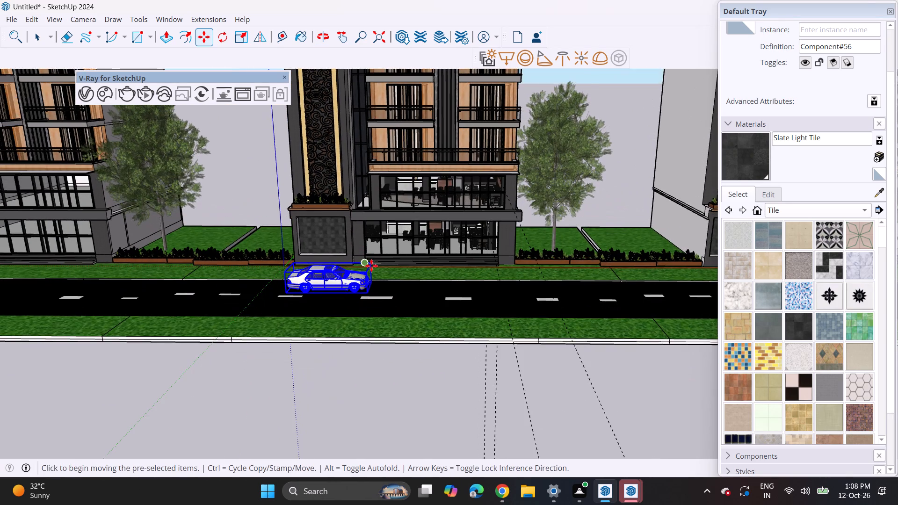
scroll(371, 266, up, 3)
shift+middle_drag(371, 266, 372, 397)
middle_drag(374, 390, 382, 313)
scroll(385, 303, down, 3)
shift+middle_drag(425, 318, 398, 334)
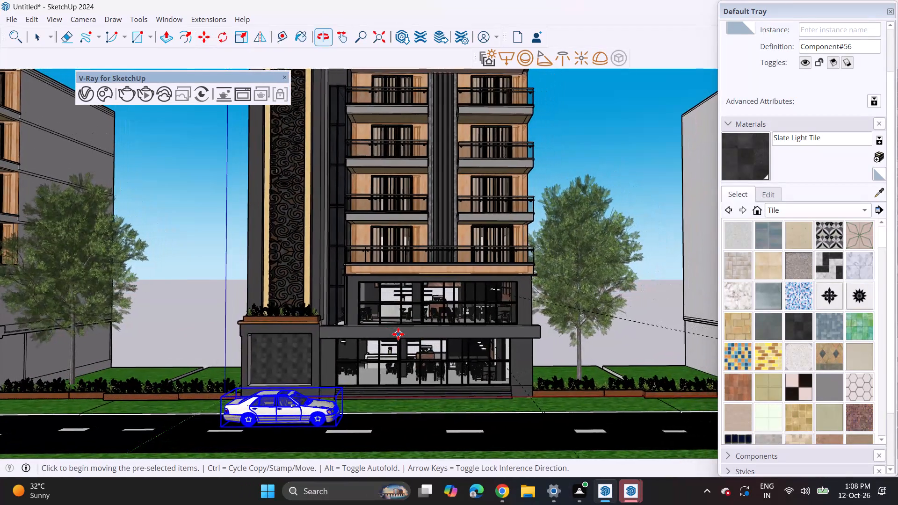
scroll(397, 331, down, 2)
shift+middle_drag(404, 326, 423, 353)
key(space)
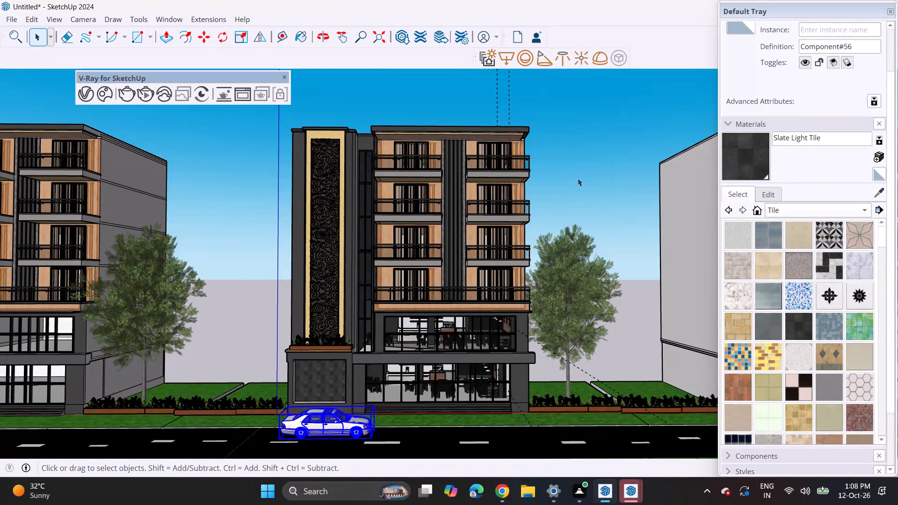
click(578, 178)
middle_drag(442, 380, 442, 362)
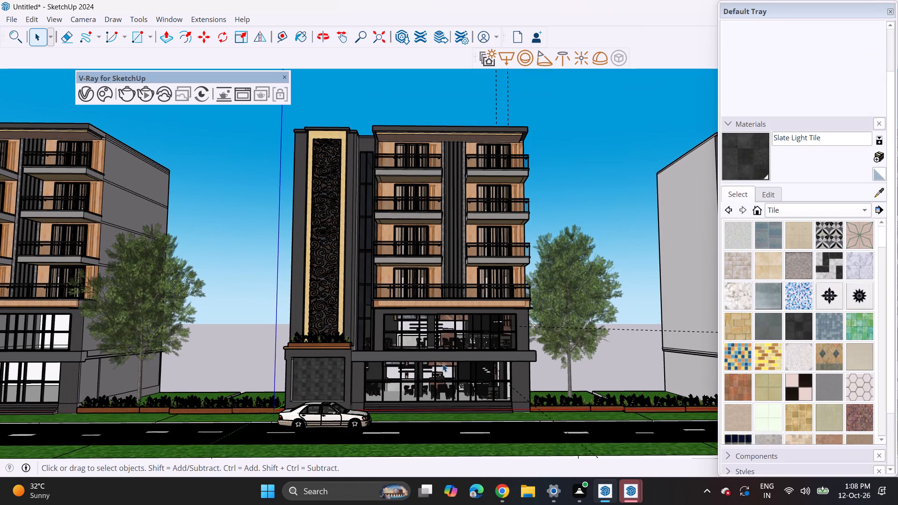
scroll(442, 364, up, 2)
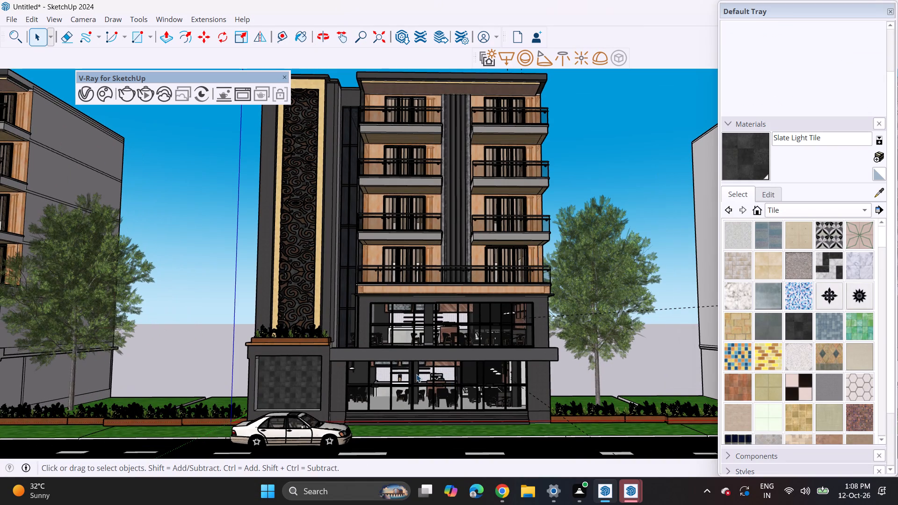
scroll(400, 352, down, 2)
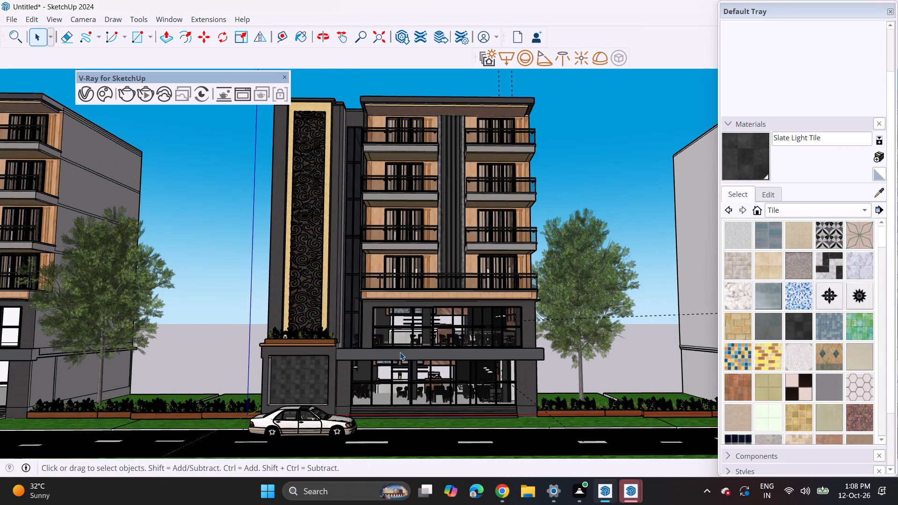
Export the front view of the central building as a PNG 2D graphic named "hotel elevation" in the Downloads folder.
middle_drag(413, 346, 405, 349)
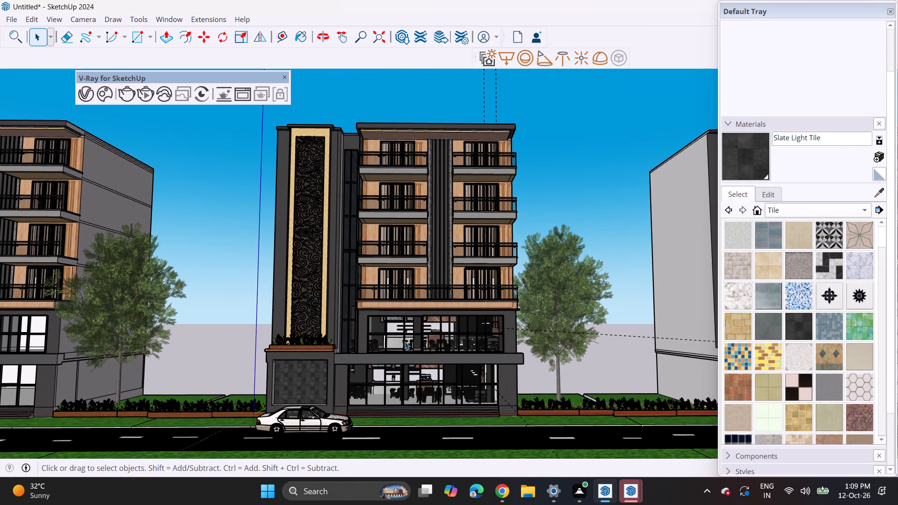
click(13, 16)
click(10, 22)
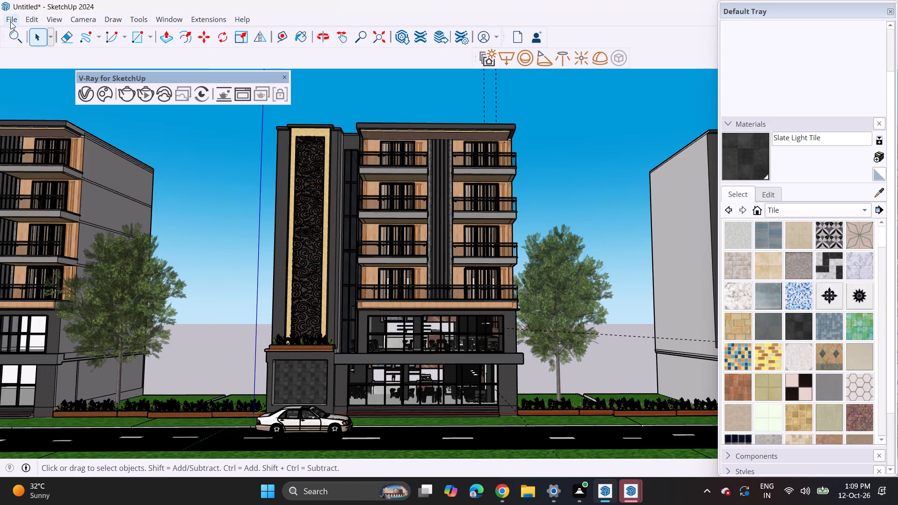
click(14, 22)
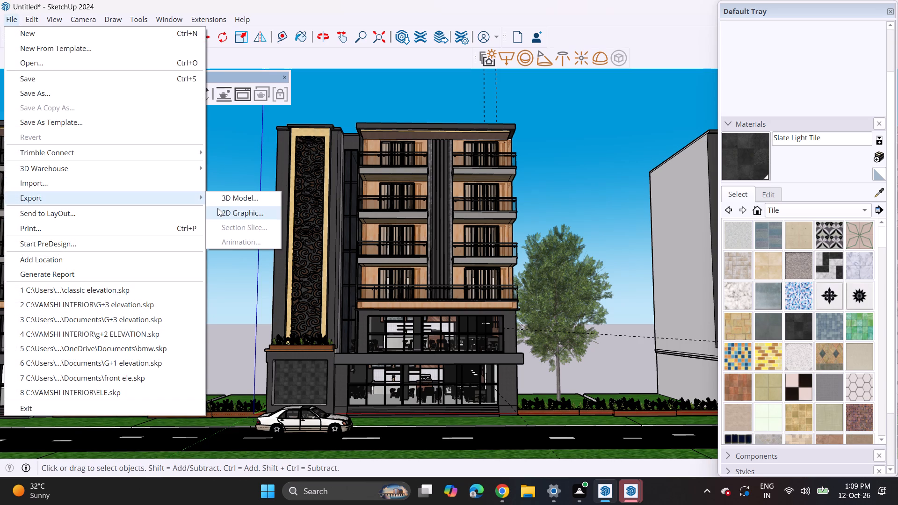
click(217, 208)
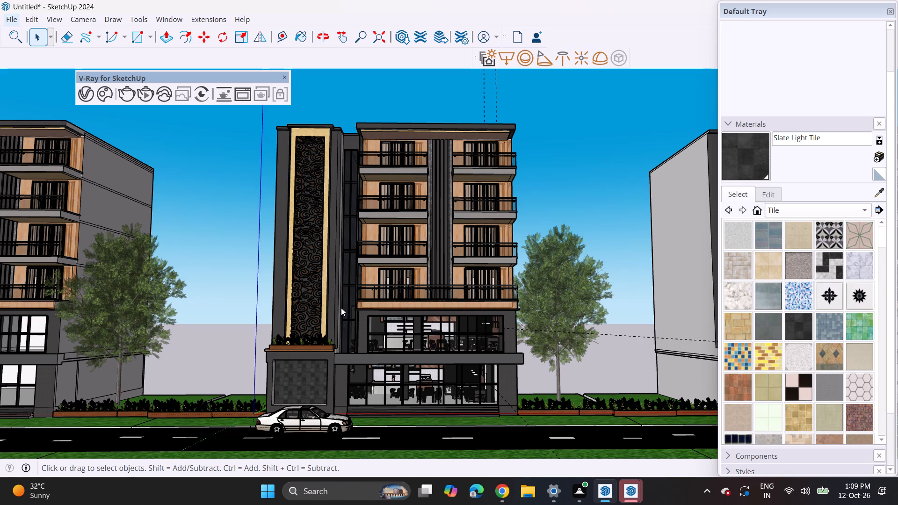
click(9, 19)
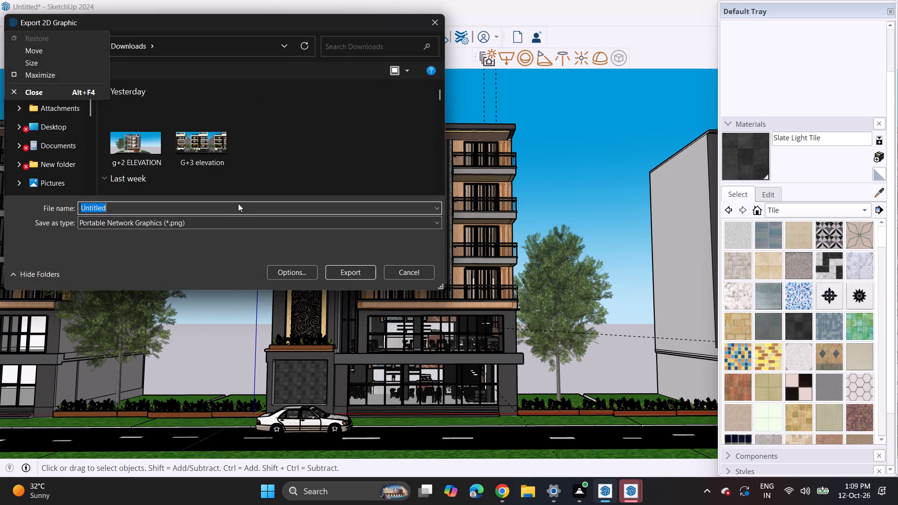
key(BackSpace)
key(BackSpace)
click(208, 212)
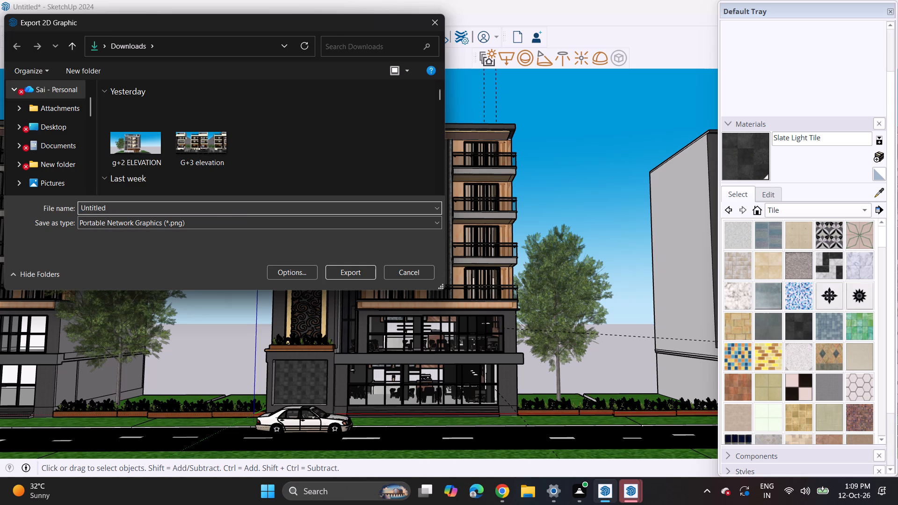
key(BackSpace)
key(BackSpace)
key(BackSpace)
key(BackSpace)
key(BackSpace)
key(BackSpace)
key(BackSpace)
key(BackSpace)
key(BackSpace)
key(BackSpace)
key(BackSpace)
key(BackSpace)
key(BackSpace)
text(hotel elavtion)
key(Left)
key(Left)
key(Left)
key(Left)
key(Left)
key(Left)
key(e)
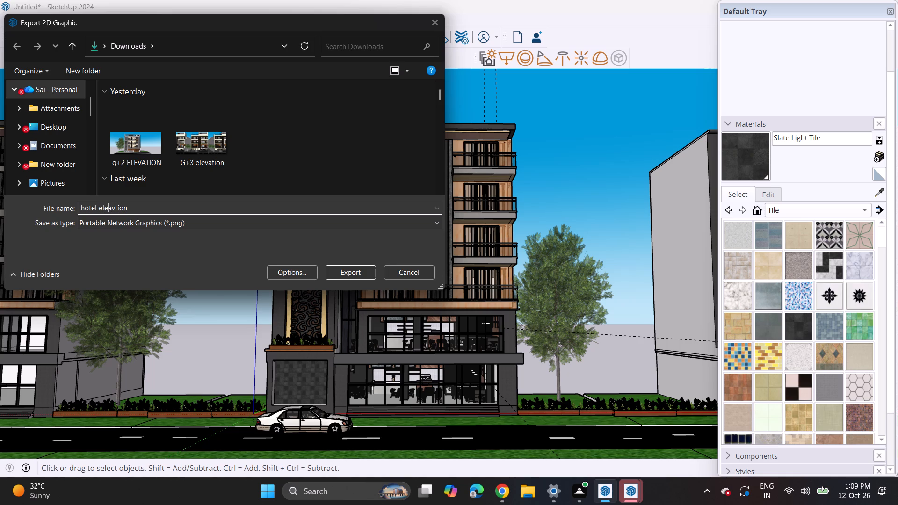
click(116, 207)
key(BackSpace)
key(BackSpace)
text(va)
click(339, 273)
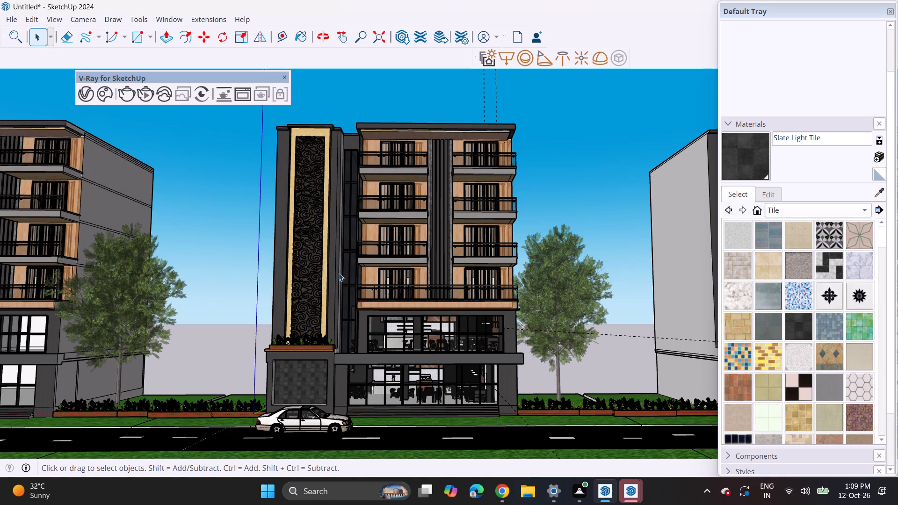
Save the model as "hotel elevation" in SketchUp Models (.skp) format in the Documents folder.
click(16, 23)
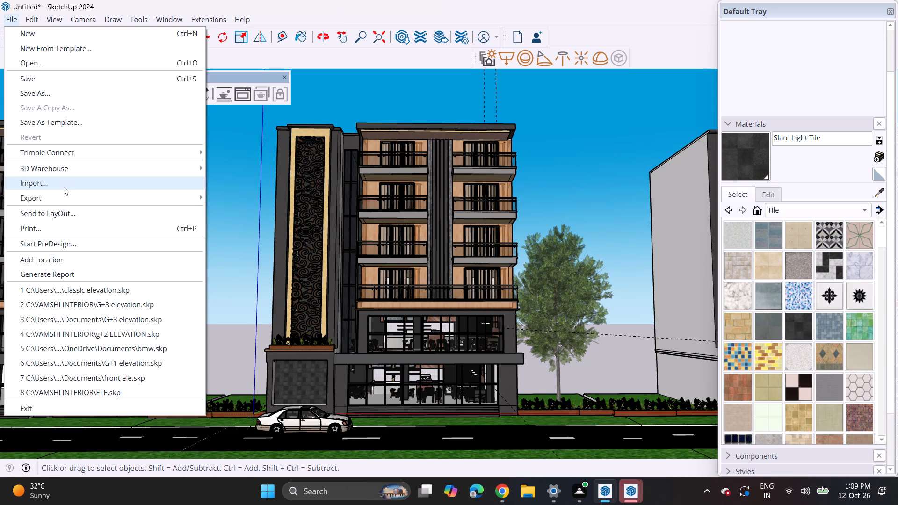
click(45, 92)
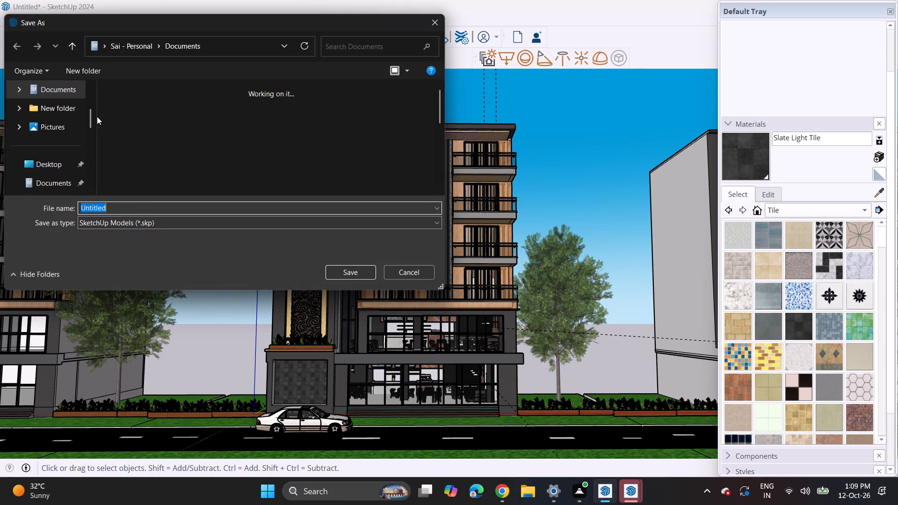
key(BackSpace)
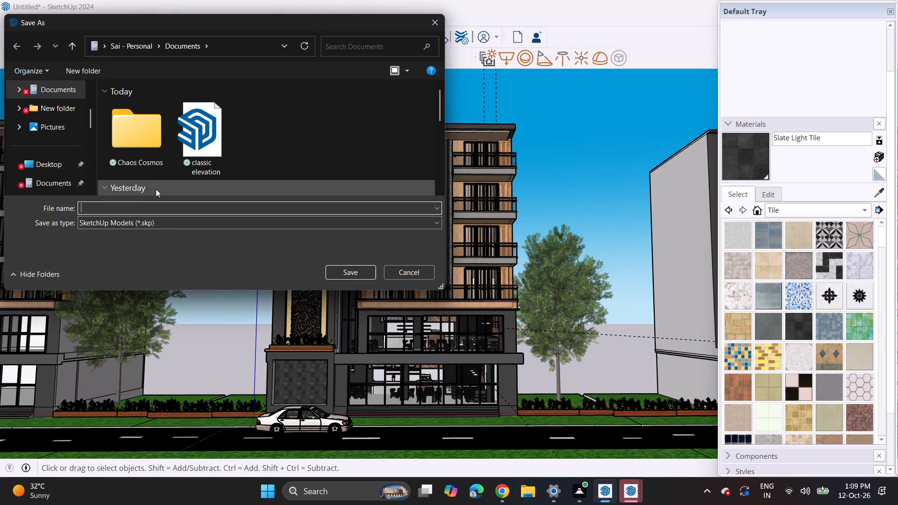
key(m)
key(BackSpace)
text(ho)
text(tel elevation)
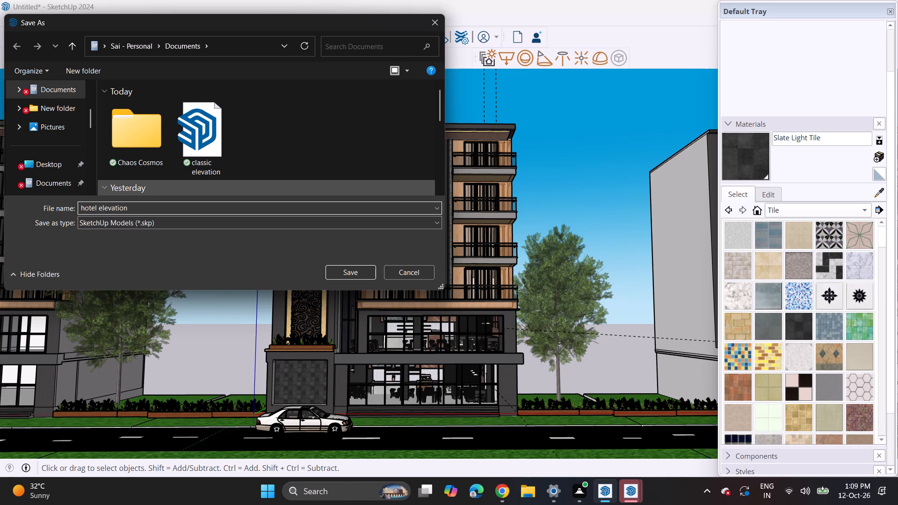
click(338, 279)
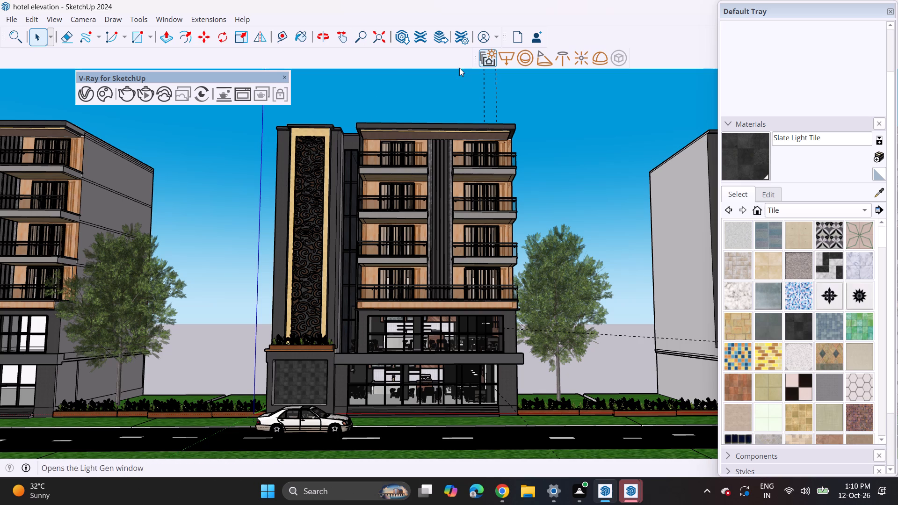
Start a non-interactive V-Ray render of the building's front view.
click(127, 97)
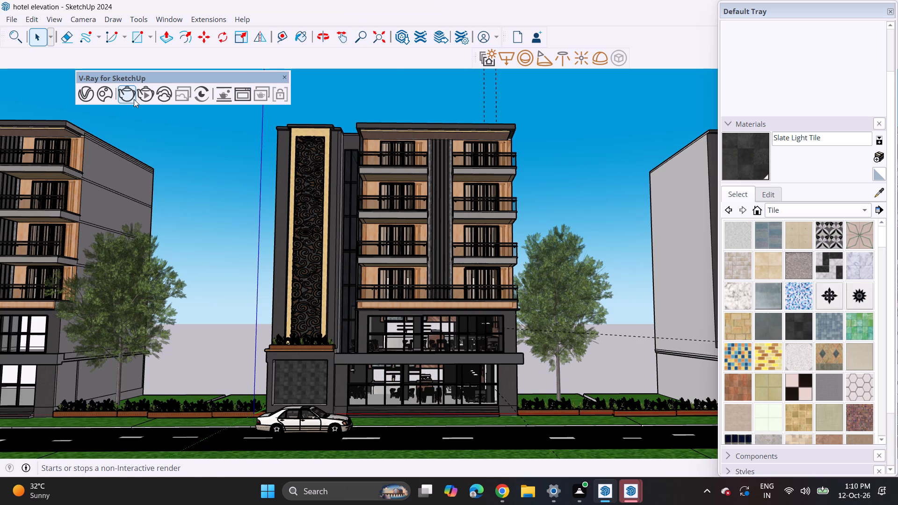
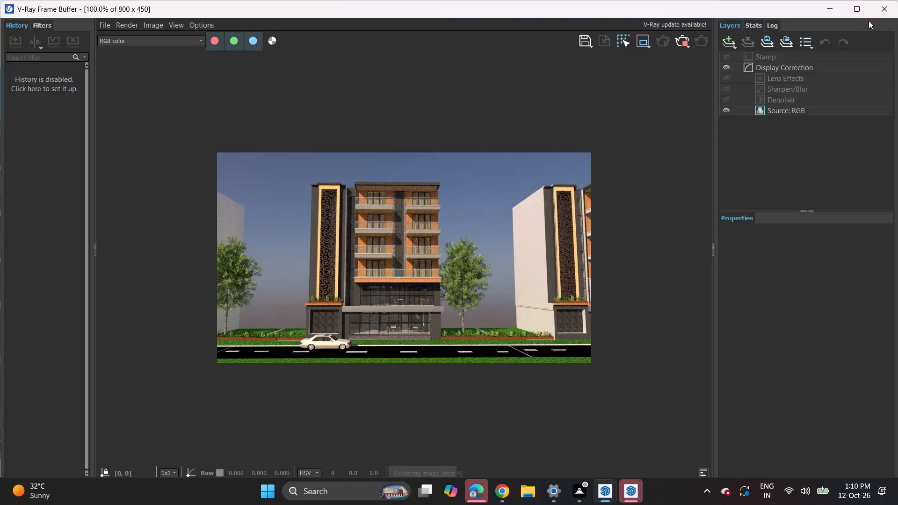
Close the V-Ray Frame Buffer render window and return to the hotel elevation model.
click(890, 7)
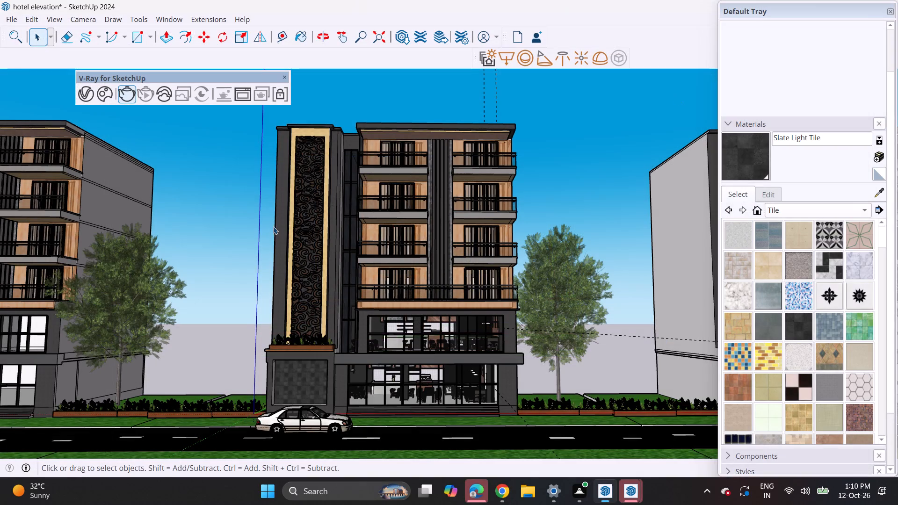